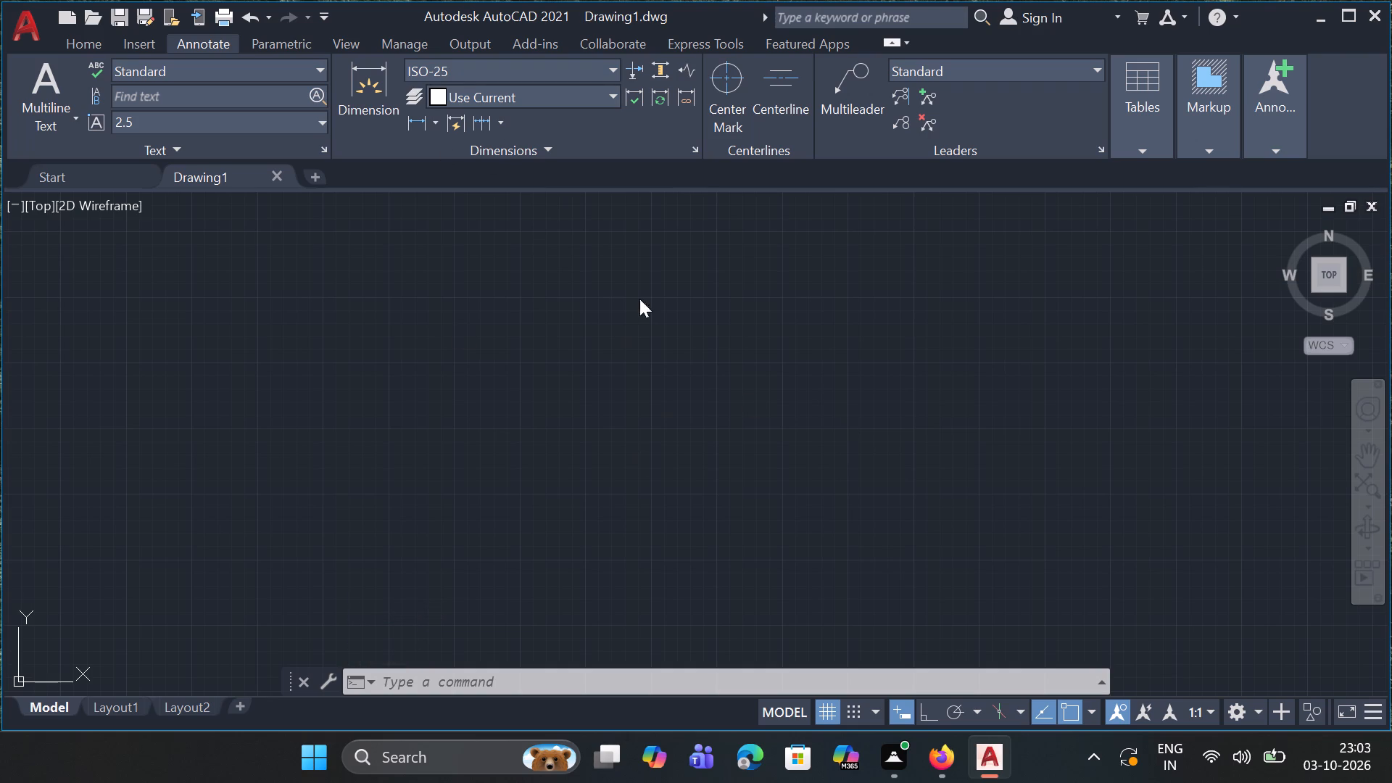
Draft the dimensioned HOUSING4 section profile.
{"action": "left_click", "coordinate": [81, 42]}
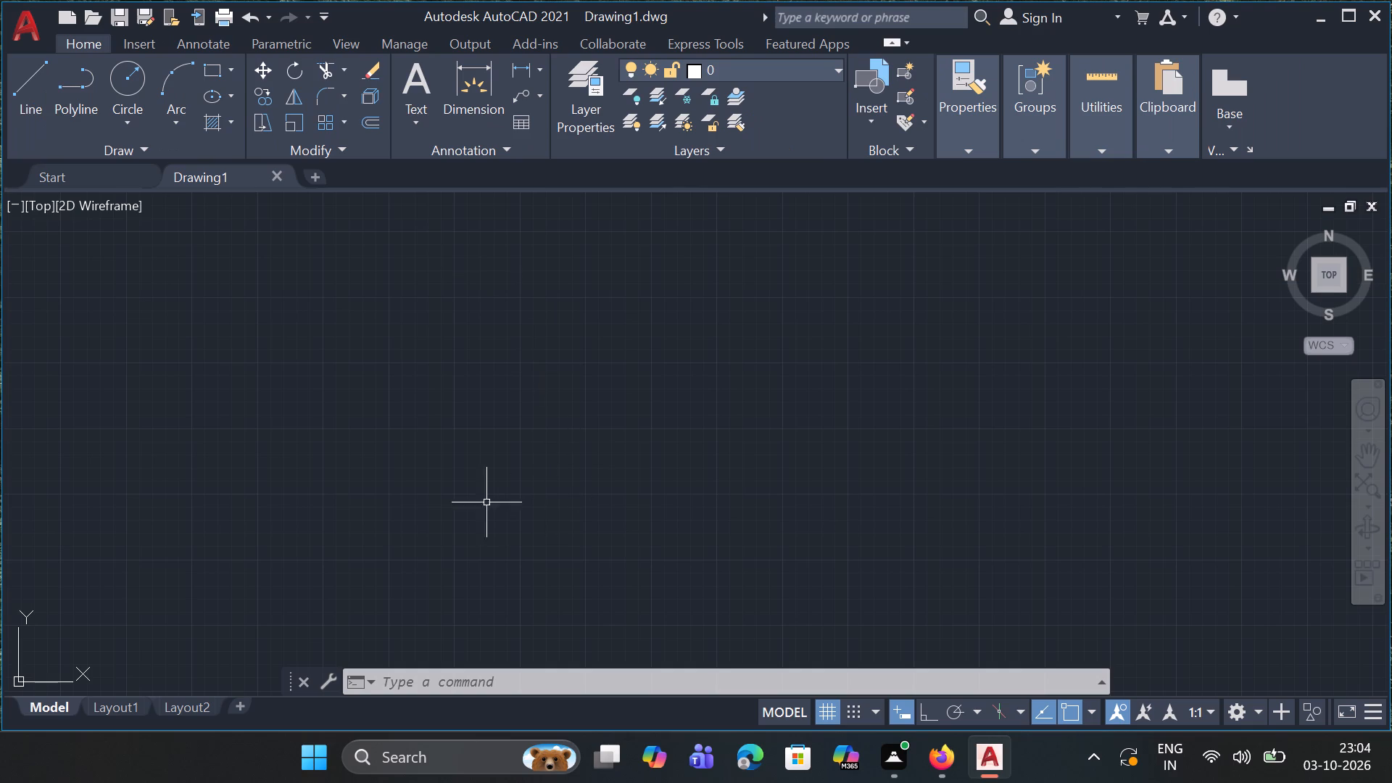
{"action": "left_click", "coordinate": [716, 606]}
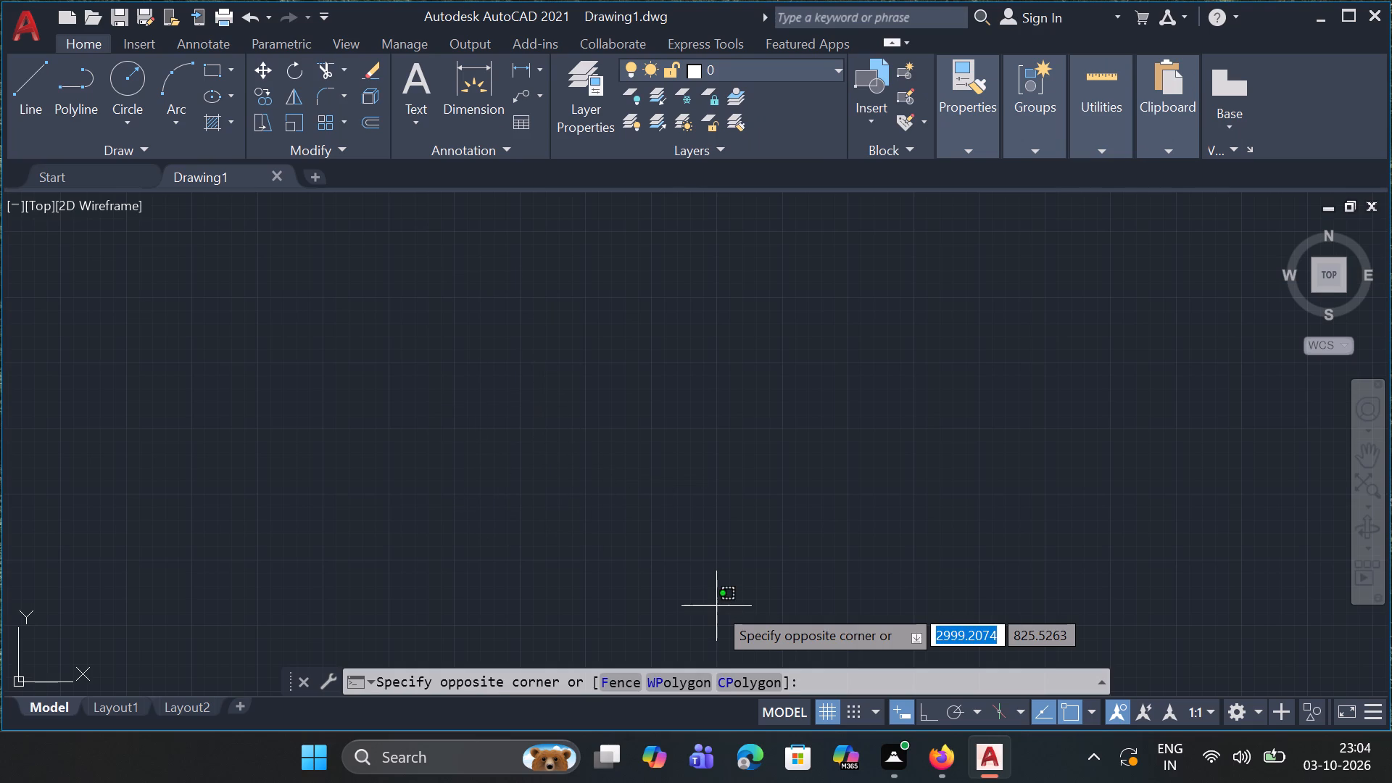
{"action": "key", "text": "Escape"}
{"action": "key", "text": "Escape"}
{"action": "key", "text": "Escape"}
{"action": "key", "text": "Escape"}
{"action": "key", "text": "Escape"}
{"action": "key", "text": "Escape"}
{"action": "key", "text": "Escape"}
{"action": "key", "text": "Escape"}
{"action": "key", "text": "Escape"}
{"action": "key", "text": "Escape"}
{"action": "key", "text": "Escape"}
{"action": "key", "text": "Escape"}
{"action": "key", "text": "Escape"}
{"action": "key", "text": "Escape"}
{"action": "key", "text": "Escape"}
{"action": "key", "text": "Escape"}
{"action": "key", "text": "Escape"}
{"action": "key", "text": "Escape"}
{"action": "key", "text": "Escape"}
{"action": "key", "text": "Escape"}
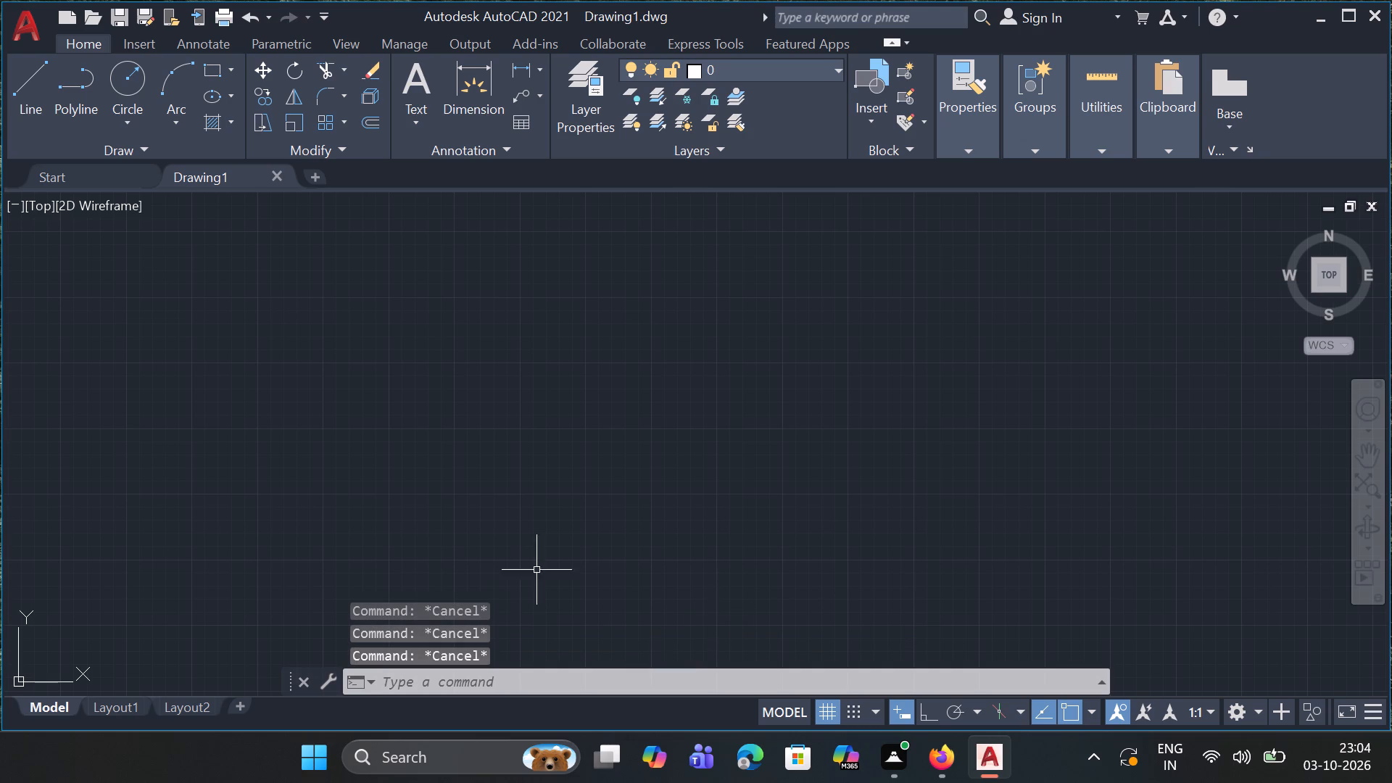
Draw a horizontal line 96 units long in the empty drawing area with Ortho mode turned on.
{"action": "key", "text": "l"}
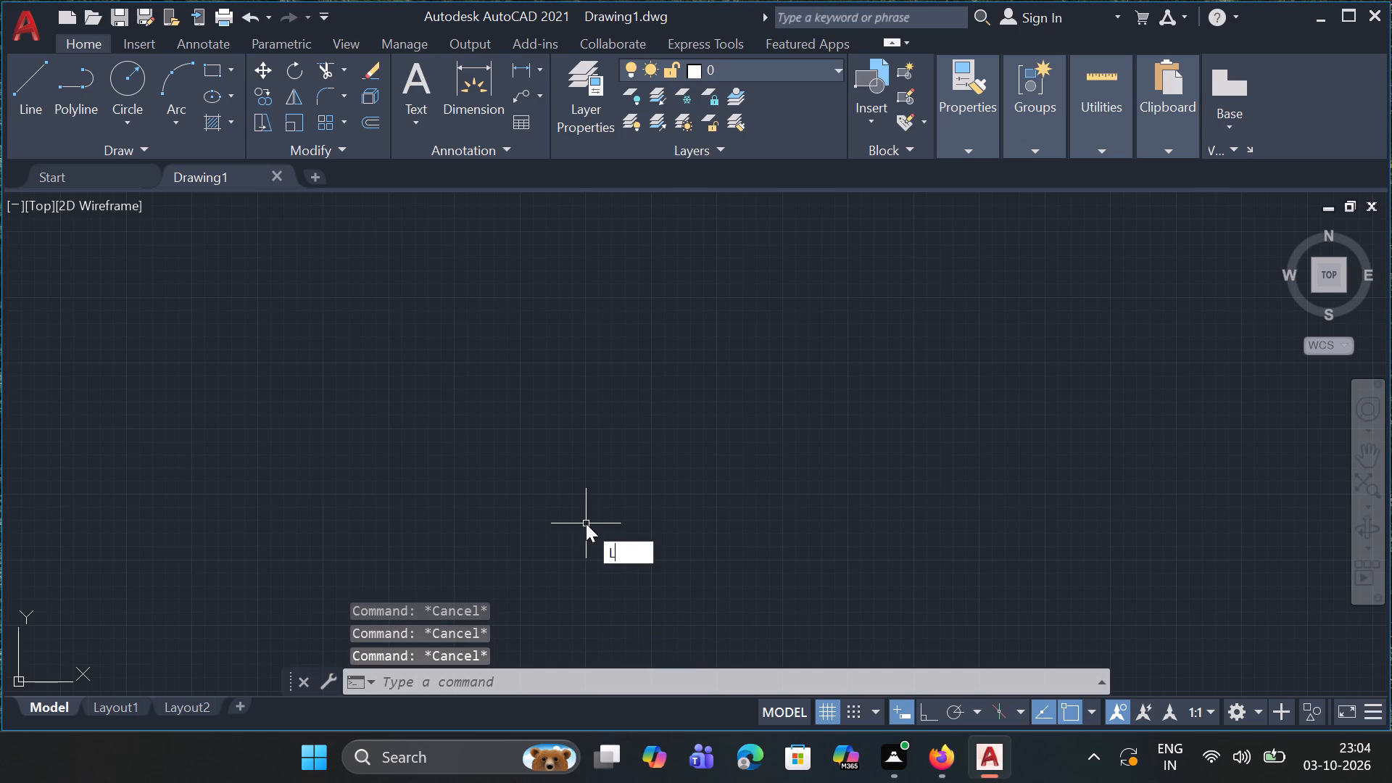
{"action": "key", "text": "Return"}
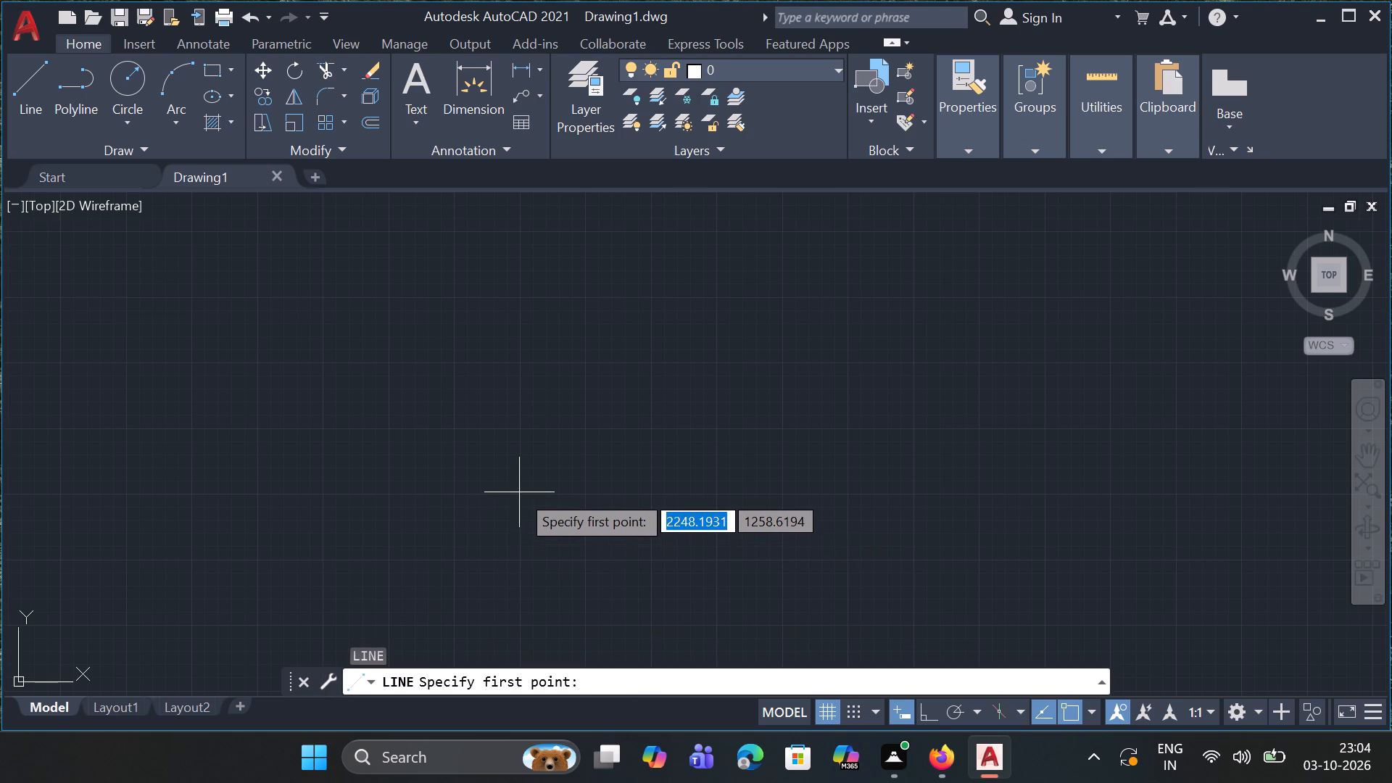
{"action": "left_click", "coordinate": [519, 492]}
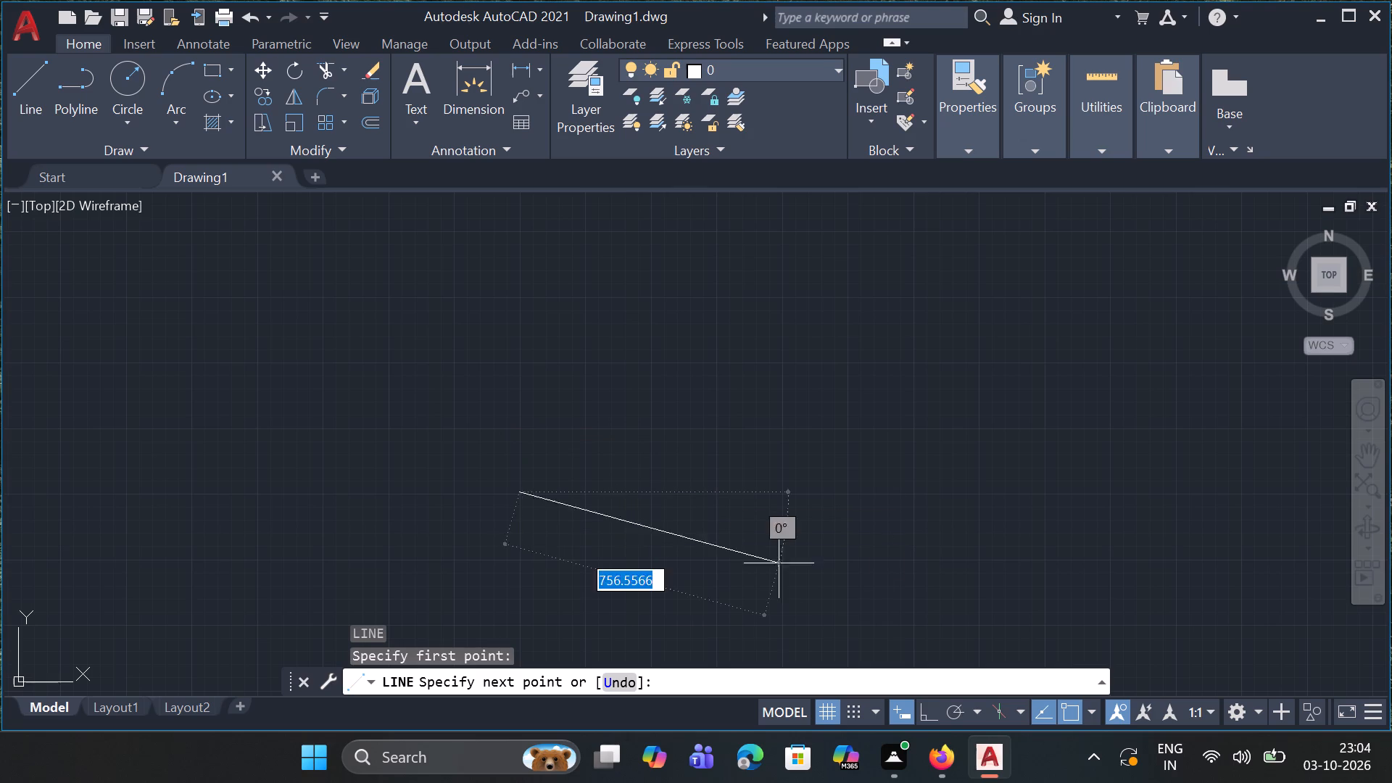
{"action": "left_click", "coordinate": [928, 722]}
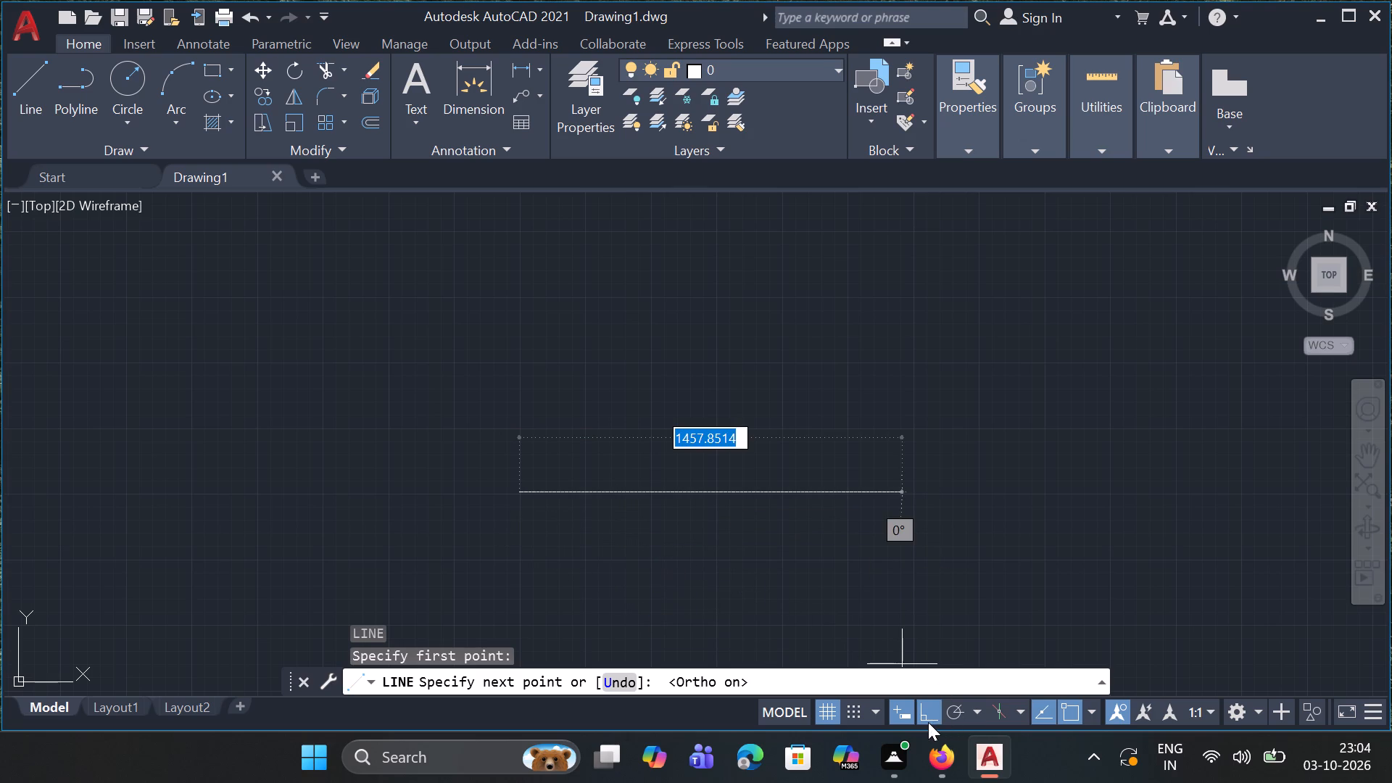
{"action": "type", "text": "96"}
{"action": "key", "text": "Return"}
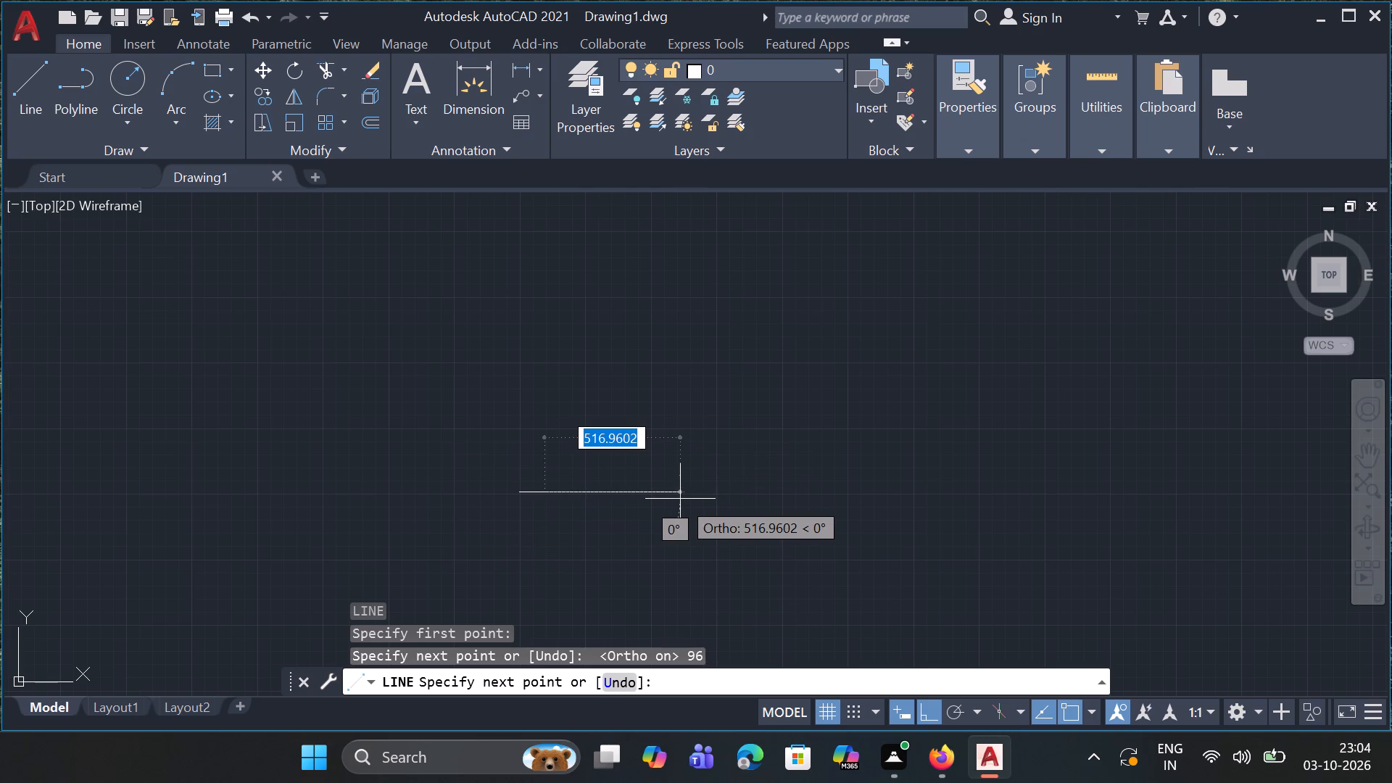
{"action": "key", "text": "Escape"}
{"action": "scroll", "coordinate": [527, 502], "scroll_direction": "up", "scroll_amount": 3, "text": "ctrl"}
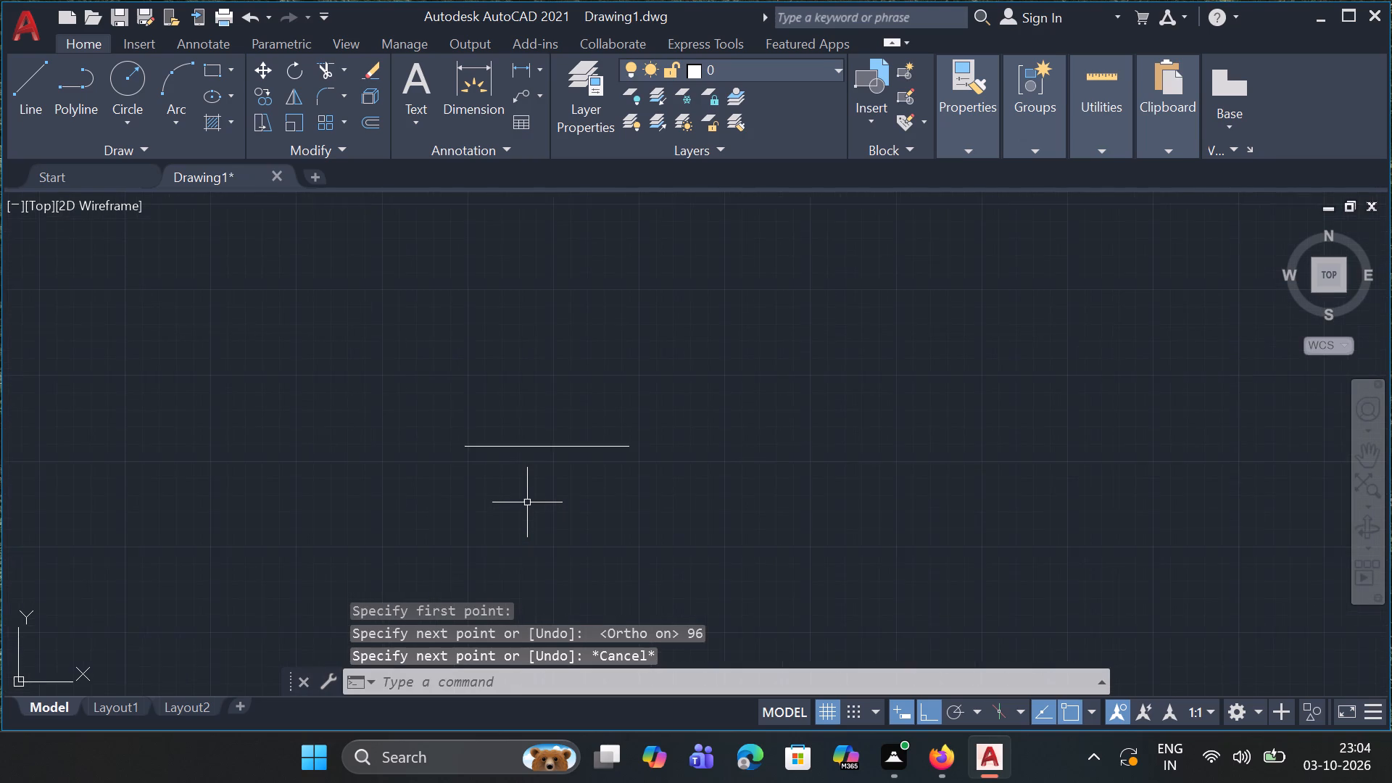
{"action": "scroll", "coordinate": [527, 502], "scroll_direction": "up", "scroll_amount": 2, "text": "ctrl"}
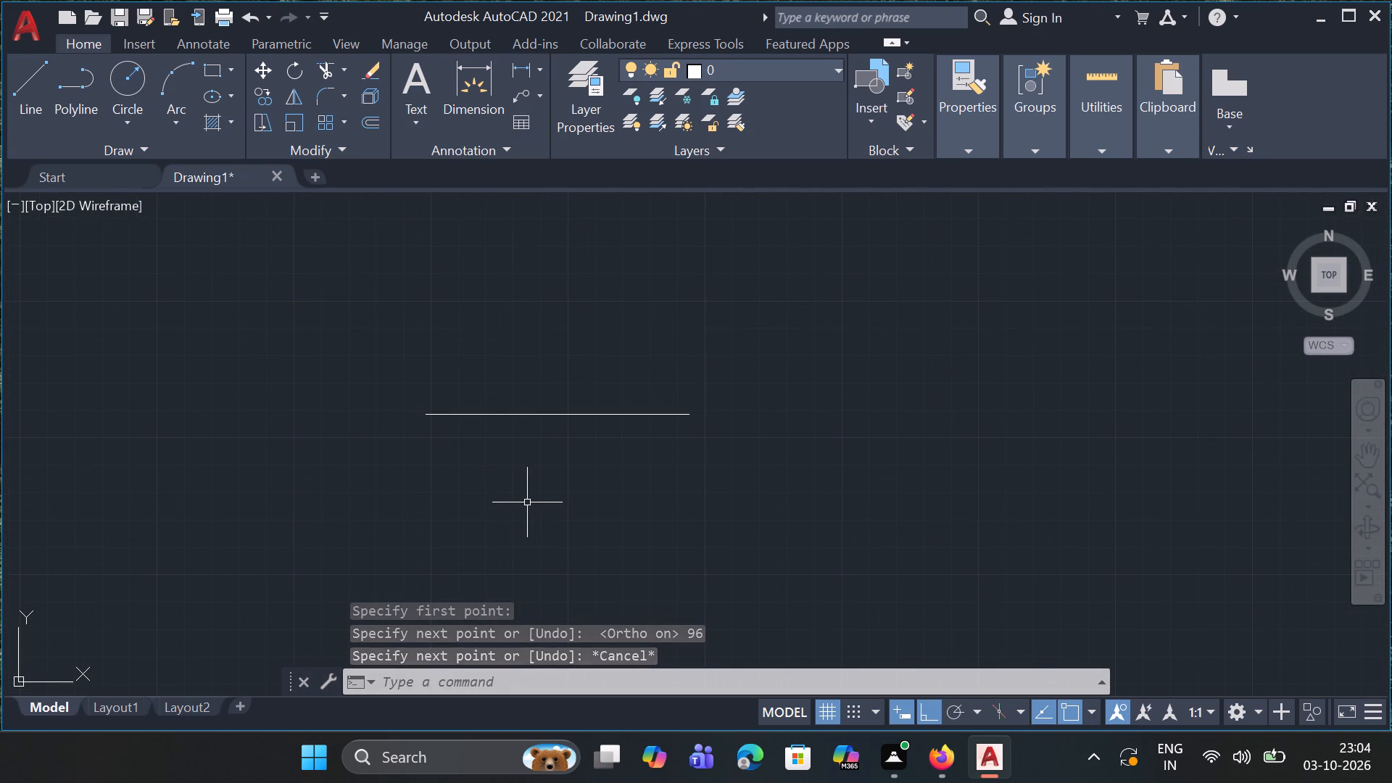
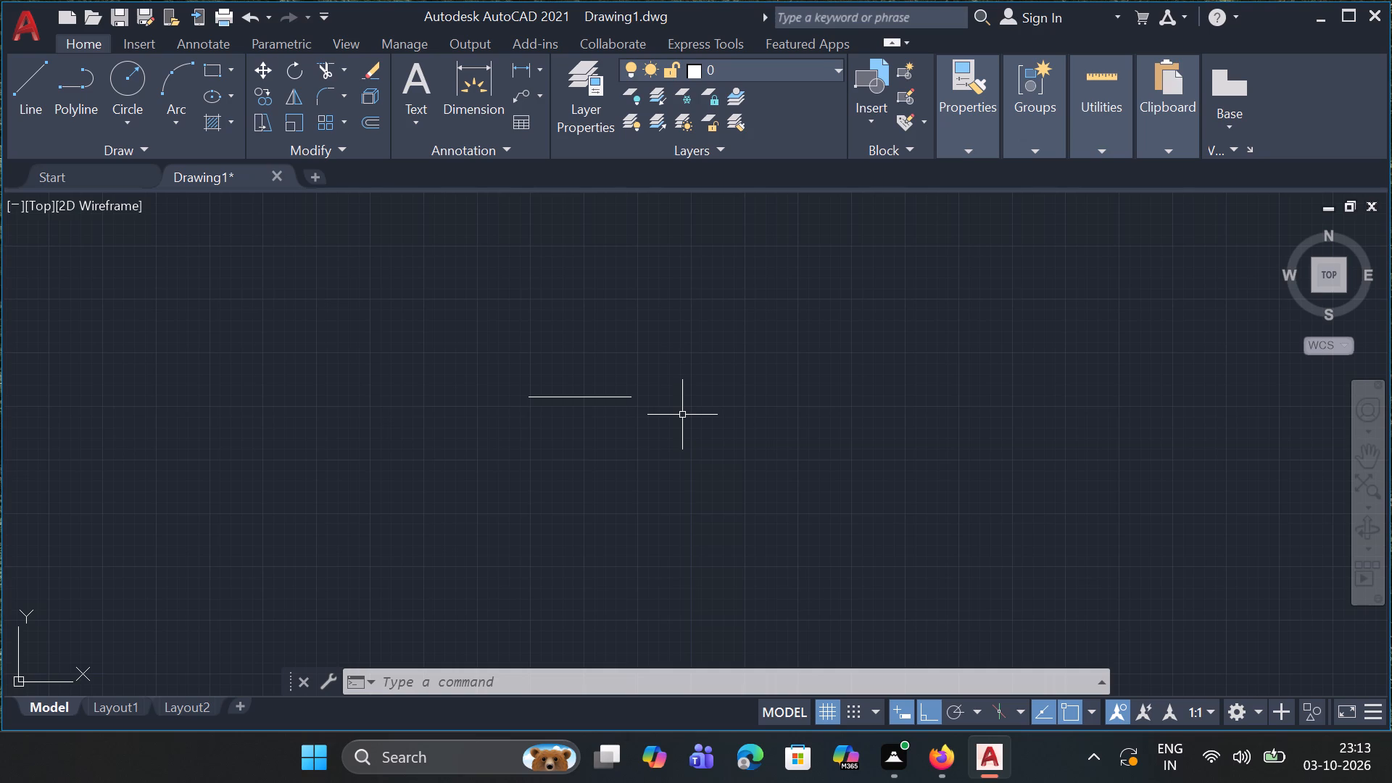
Erase the horizontal line from the drawing area.
{"action": "left_click", "coordinate": [573, 395]}
{"action": "key", "text": "Delete"}
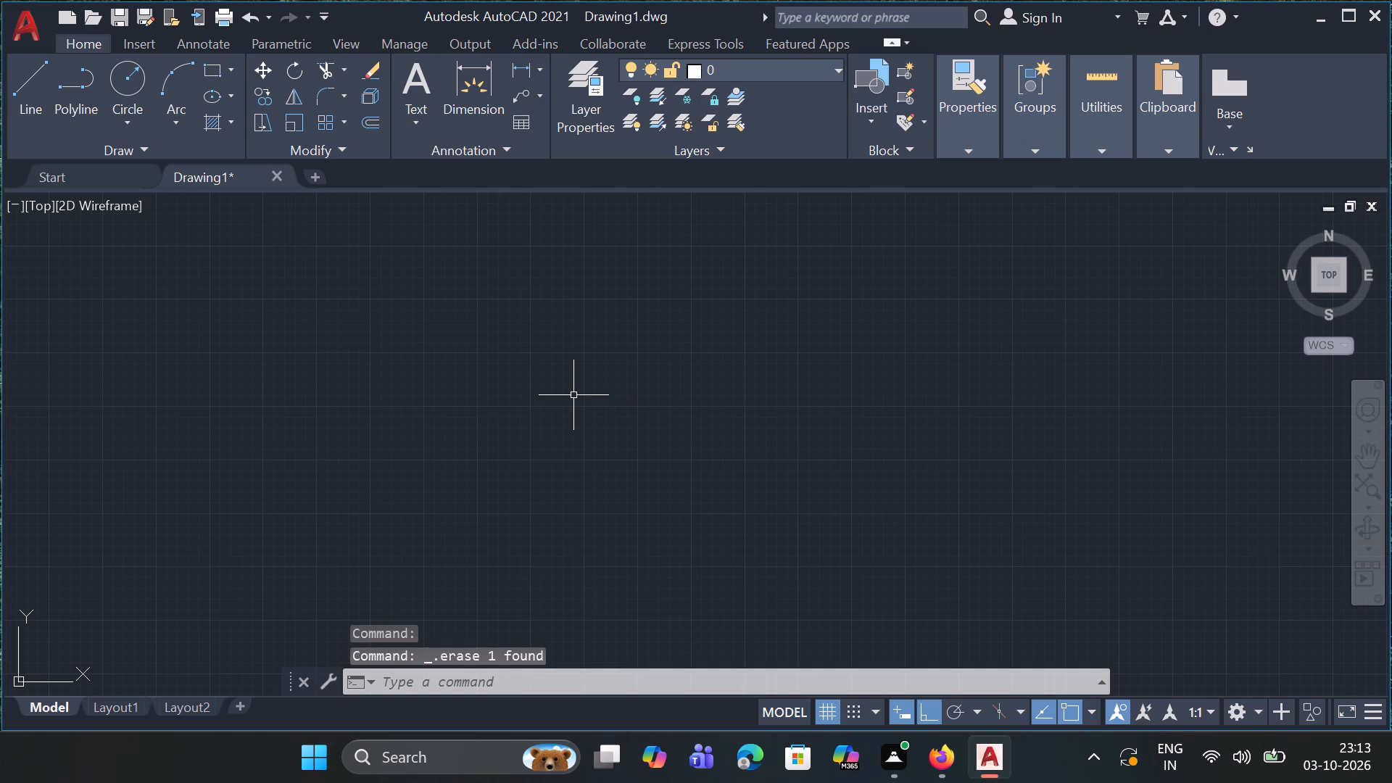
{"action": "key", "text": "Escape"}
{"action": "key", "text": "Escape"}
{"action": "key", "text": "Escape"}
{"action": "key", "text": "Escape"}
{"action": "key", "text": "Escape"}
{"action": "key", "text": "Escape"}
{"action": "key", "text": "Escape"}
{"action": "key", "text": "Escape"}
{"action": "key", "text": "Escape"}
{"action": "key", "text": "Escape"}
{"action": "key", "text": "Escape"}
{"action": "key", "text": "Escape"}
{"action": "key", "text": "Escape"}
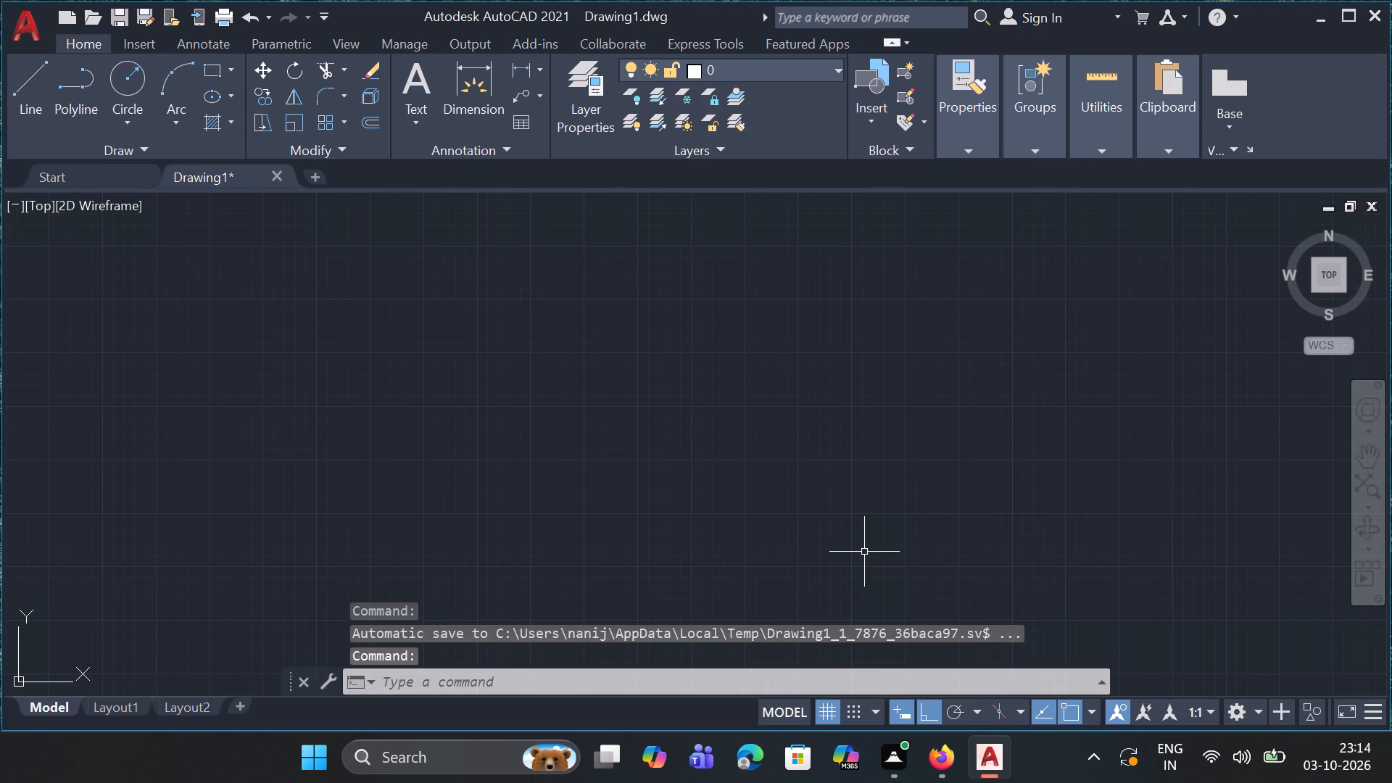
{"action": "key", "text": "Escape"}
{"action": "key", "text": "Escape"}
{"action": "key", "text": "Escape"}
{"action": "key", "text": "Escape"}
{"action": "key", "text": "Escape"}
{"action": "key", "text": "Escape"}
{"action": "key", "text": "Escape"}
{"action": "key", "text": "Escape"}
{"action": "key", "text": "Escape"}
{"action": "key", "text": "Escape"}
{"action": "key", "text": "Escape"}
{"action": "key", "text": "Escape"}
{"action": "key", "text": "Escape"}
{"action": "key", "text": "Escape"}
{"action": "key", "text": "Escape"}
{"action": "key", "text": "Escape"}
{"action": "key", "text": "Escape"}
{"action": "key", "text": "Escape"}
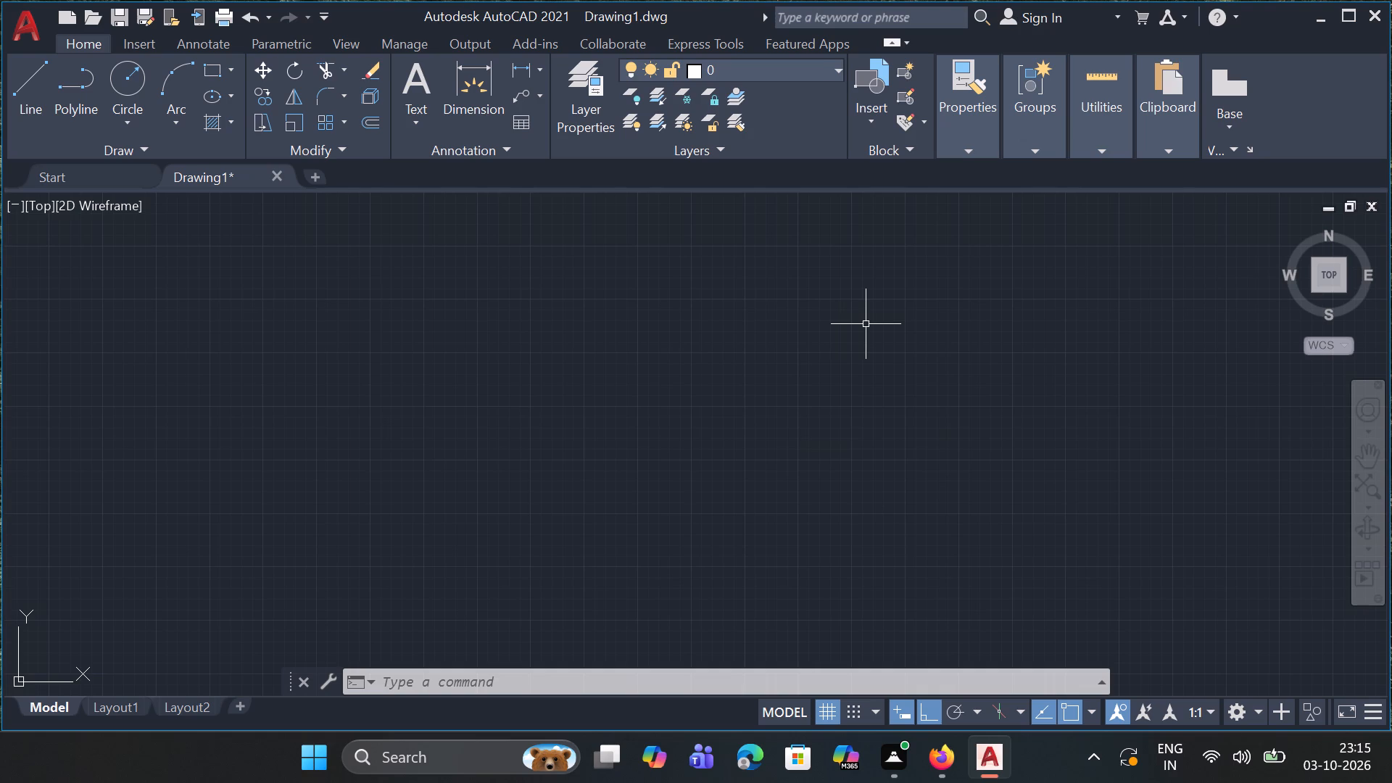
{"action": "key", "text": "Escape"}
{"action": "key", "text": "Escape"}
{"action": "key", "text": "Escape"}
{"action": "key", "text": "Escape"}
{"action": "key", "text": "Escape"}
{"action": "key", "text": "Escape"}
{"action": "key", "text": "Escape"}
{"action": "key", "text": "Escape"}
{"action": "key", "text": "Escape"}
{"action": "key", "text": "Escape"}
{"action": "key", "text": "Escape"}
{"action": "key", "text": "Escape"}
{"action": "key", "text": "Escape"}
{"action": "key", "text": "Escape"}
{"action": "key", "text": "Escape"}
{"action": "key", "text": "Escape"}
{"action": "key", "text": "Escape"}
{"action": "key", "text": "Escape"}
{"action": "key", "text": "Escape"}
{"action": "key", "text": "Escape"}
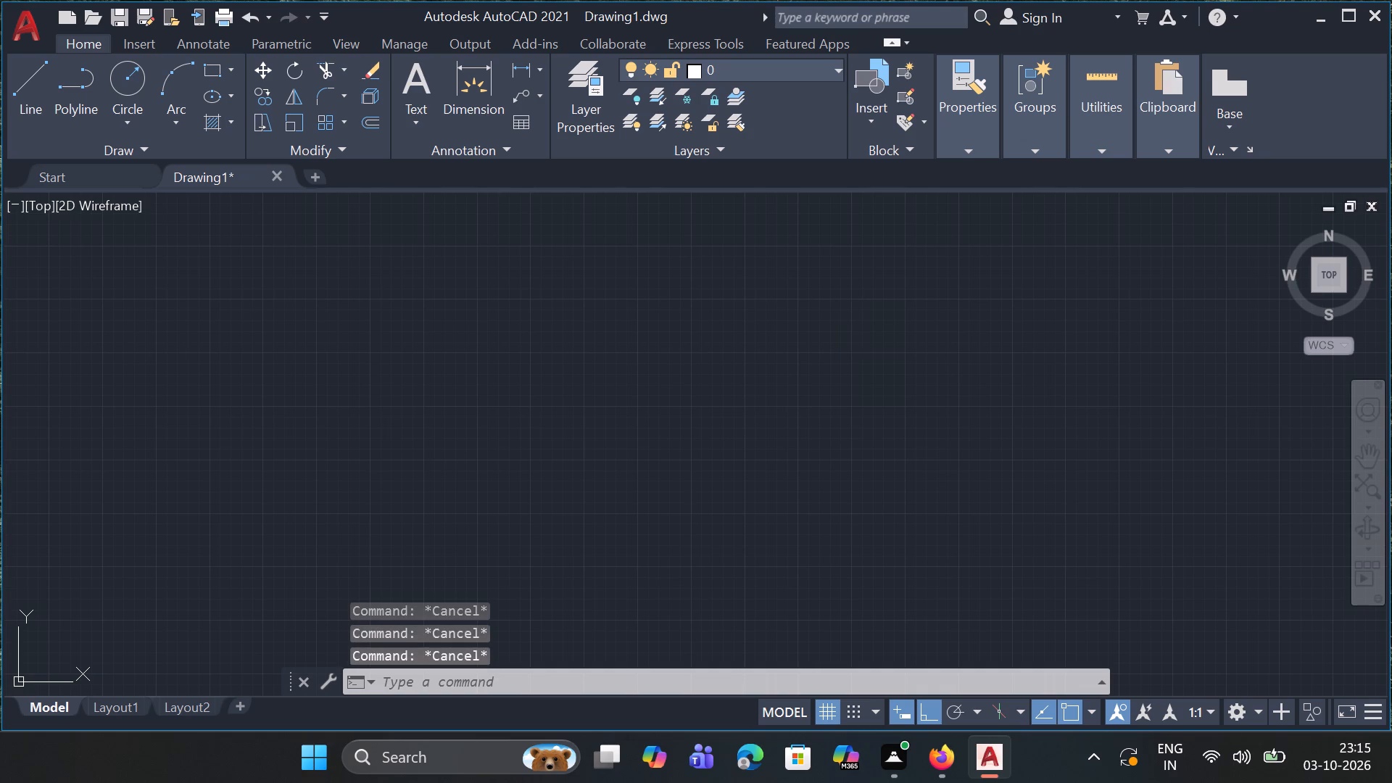
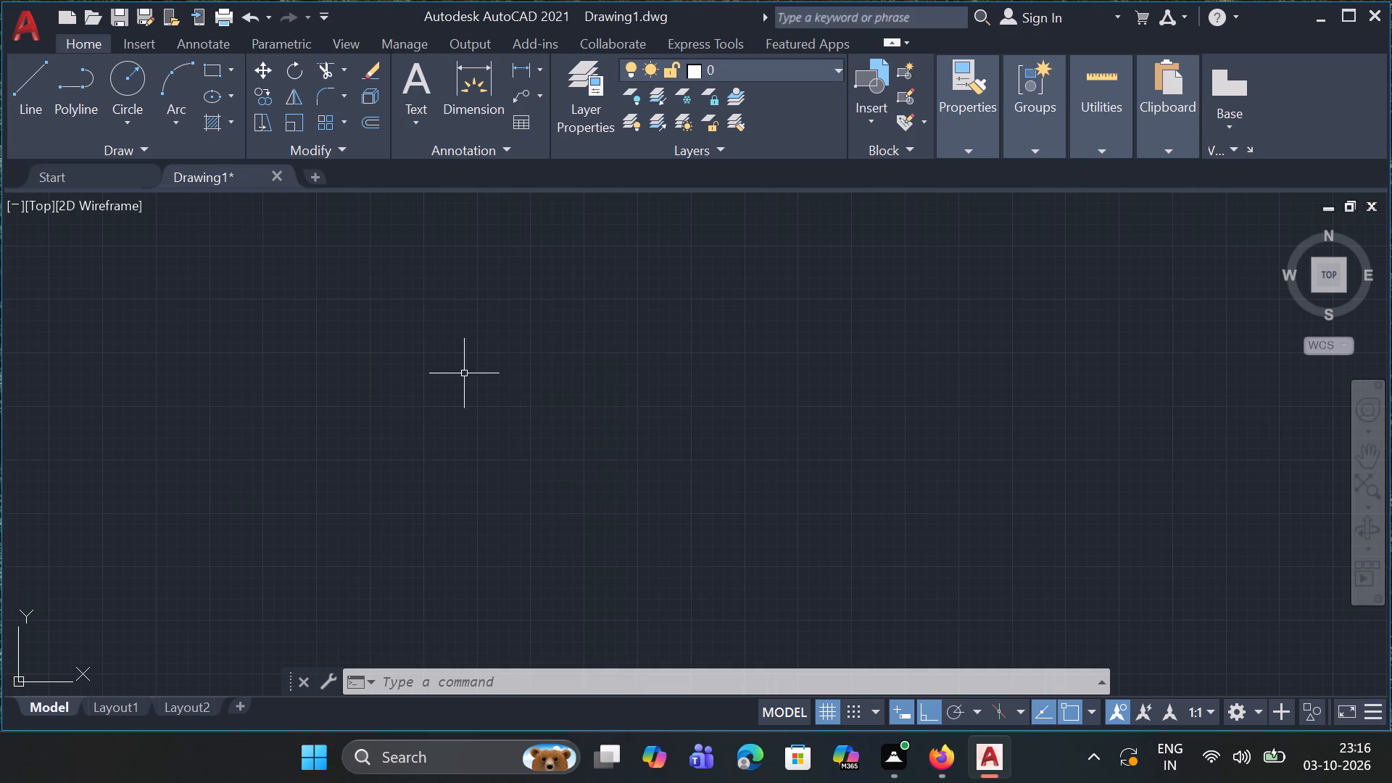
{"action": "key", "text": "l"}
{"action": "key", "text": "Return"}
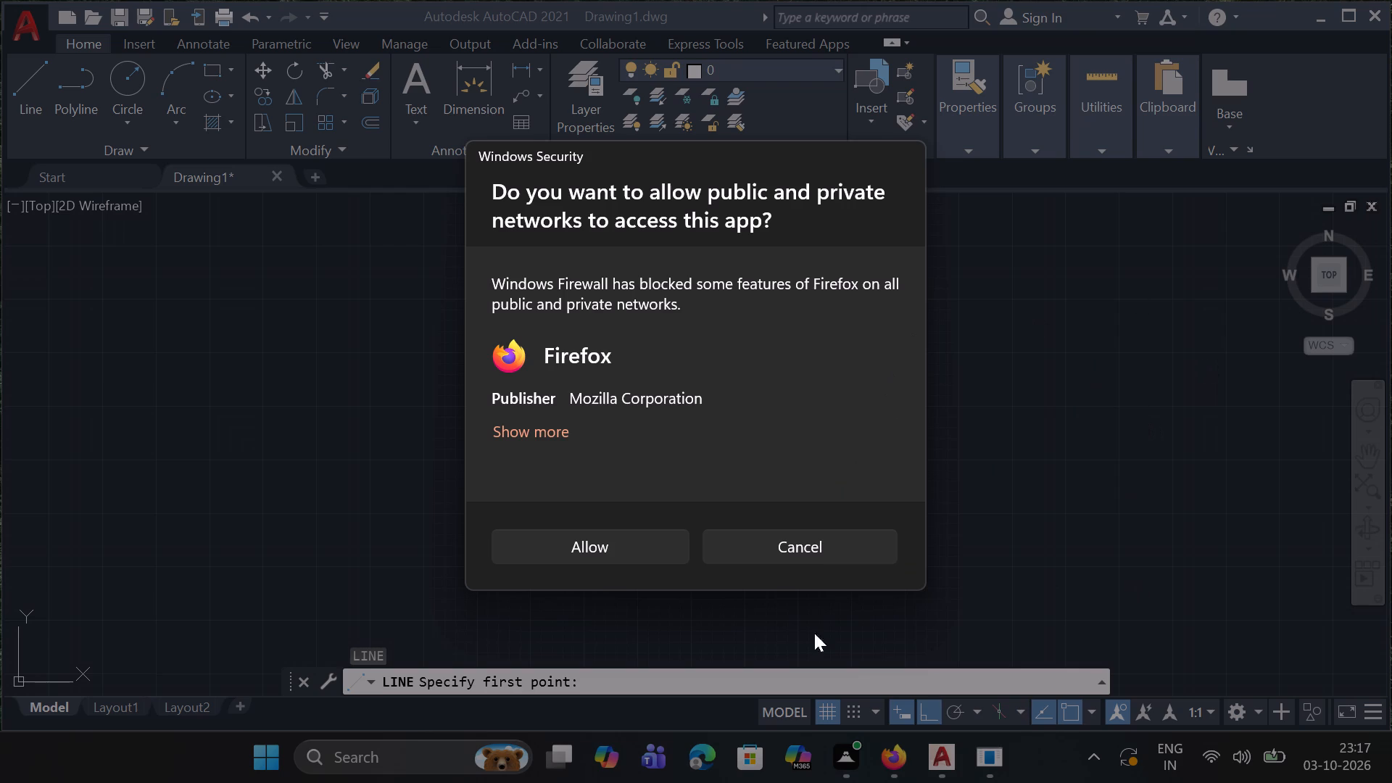
Decline the Windows Firewall request to give Firefox access to public and private networks.
{"action": "left_click", "coordinate": [835, 548]}
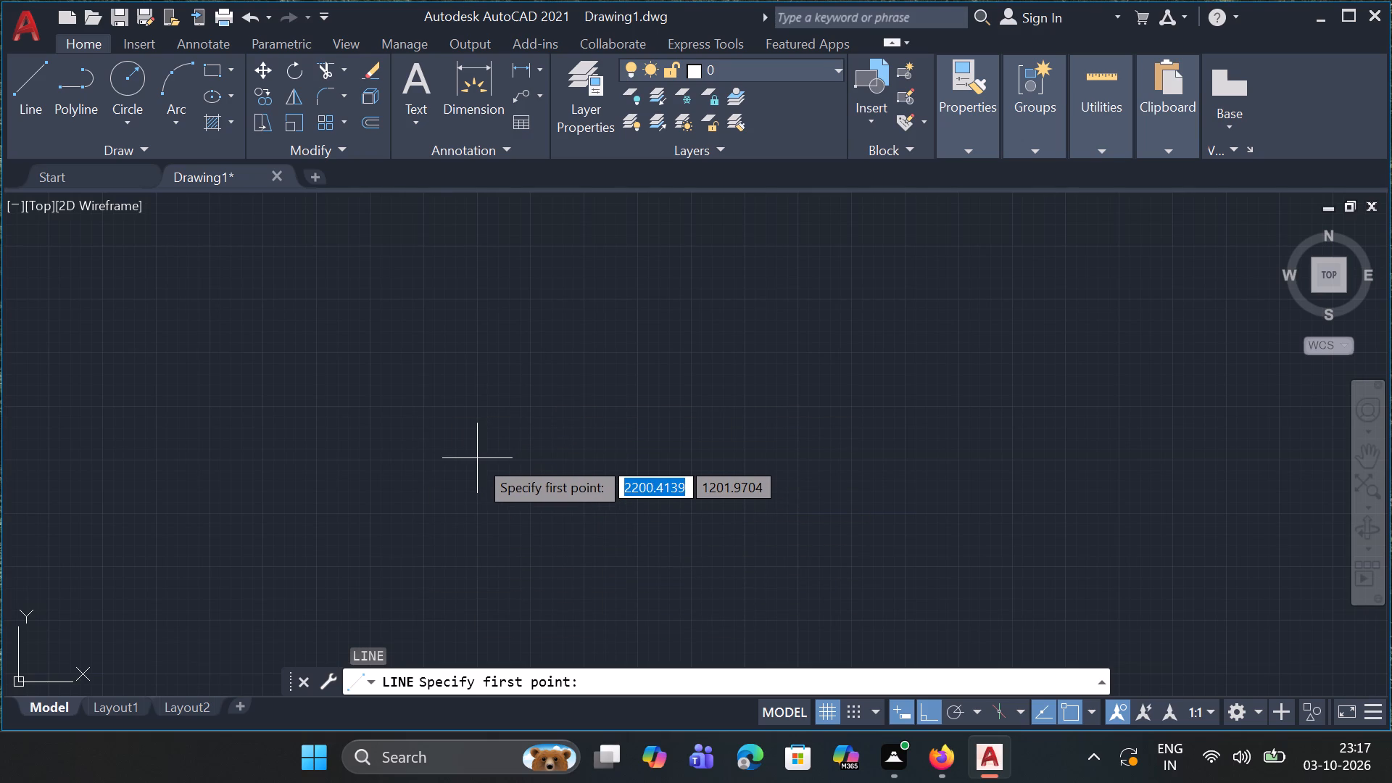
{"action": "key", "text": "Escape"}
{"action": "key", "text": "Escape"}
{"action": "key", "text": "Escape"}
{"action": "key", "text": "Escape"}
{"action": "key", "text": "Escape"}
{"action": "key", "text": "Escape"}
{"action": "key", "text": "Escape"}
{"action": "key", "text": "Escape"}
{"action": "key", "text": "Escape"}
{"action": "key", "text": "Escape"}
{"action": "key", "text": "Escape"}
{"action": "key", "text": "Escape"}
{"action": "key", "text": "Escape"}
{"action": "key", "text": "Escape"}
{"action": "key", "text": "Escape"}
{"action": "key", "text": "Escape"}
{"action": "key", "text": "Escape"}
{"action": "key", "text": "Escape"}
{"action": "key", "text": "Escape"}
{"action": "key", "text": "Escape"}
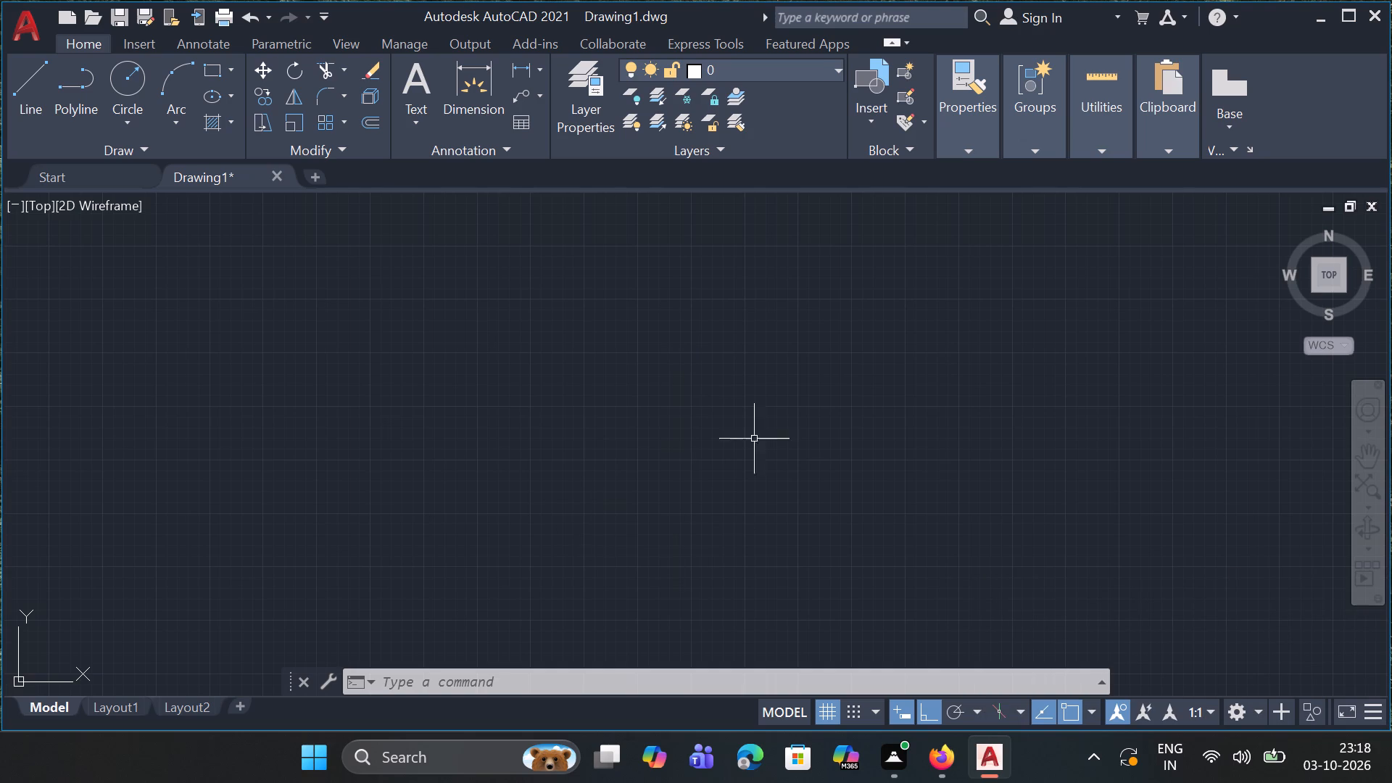
Draw connected line segments in the empty drawing area: 96 units horizontally to the right, followed by 22 units straight up.
{"action": "key", "text": "l"}
{"action": "key", "text": "Return"}
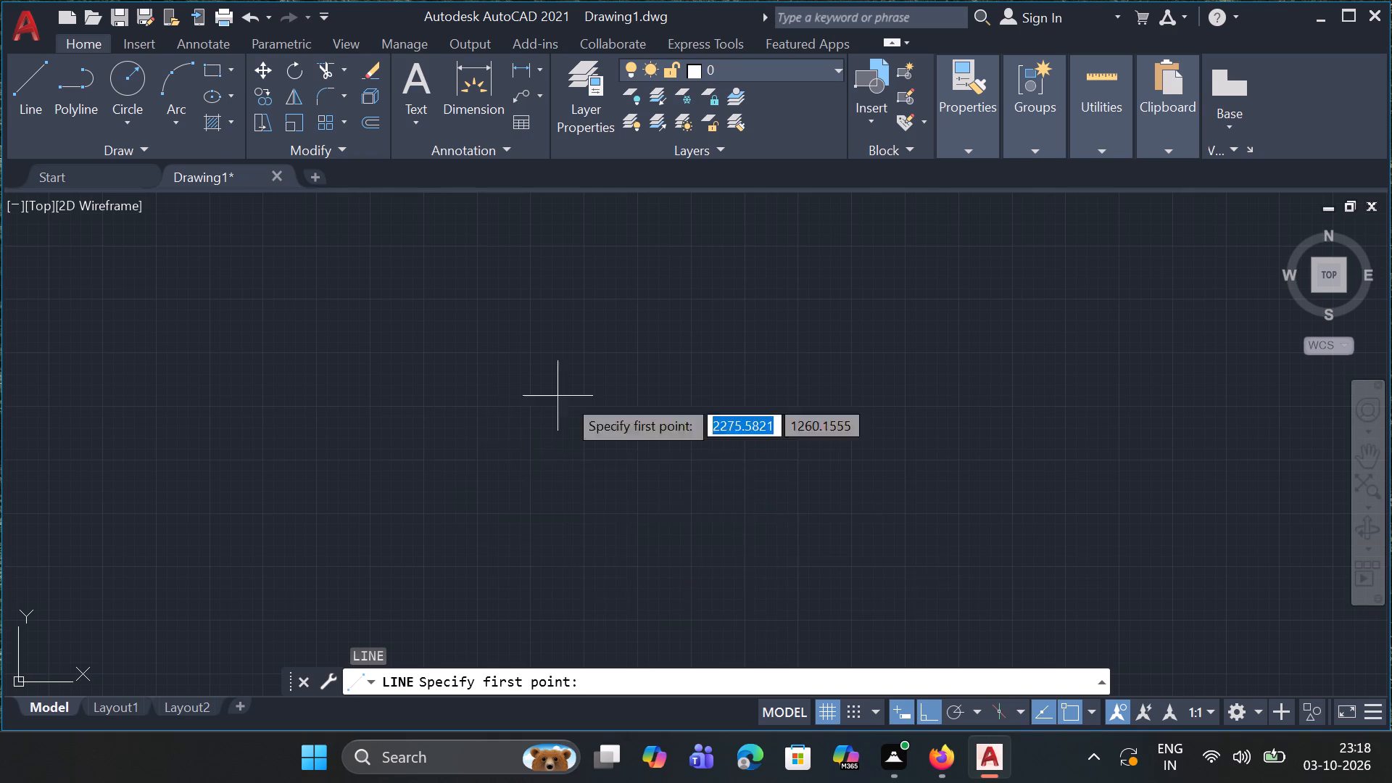
{"action": "left_click", "coordinate": [478, 460]}
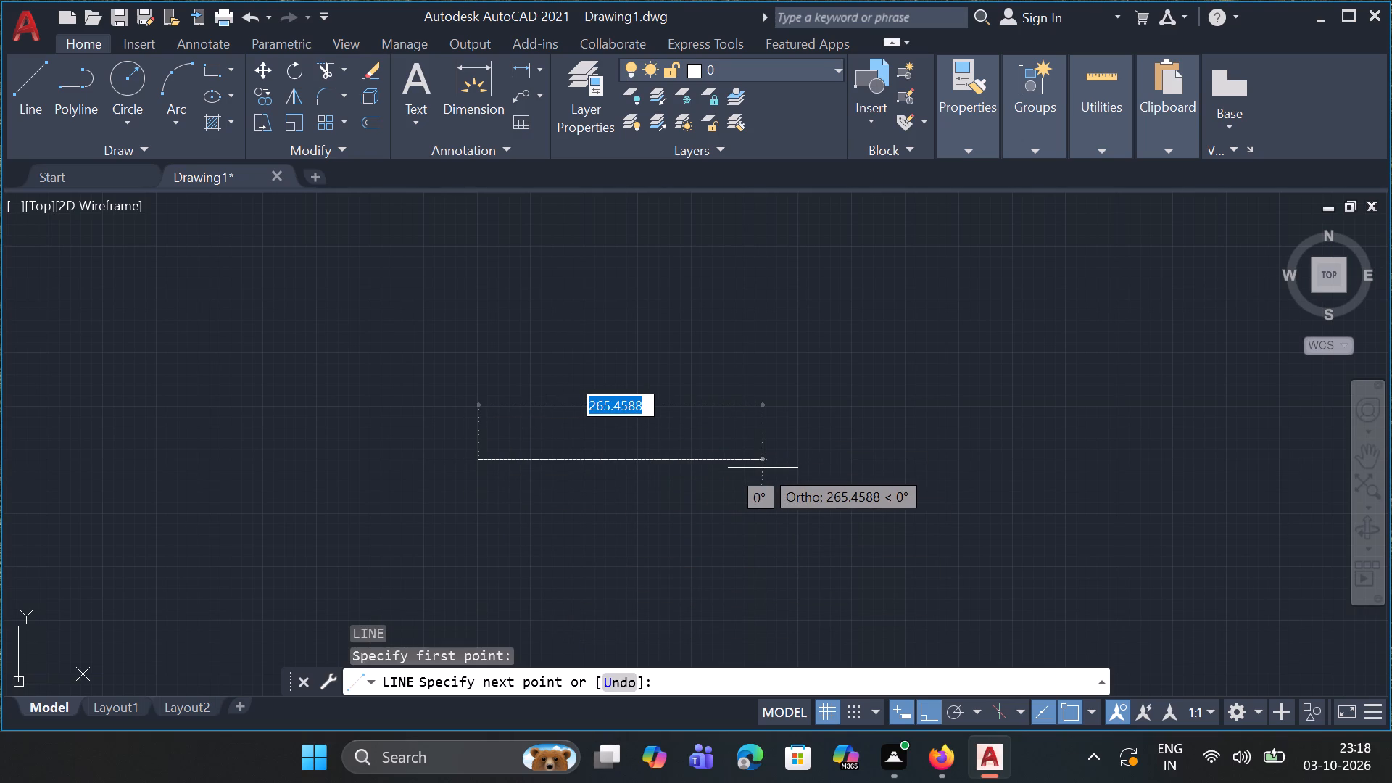
{"action": "type", "text": "96"}
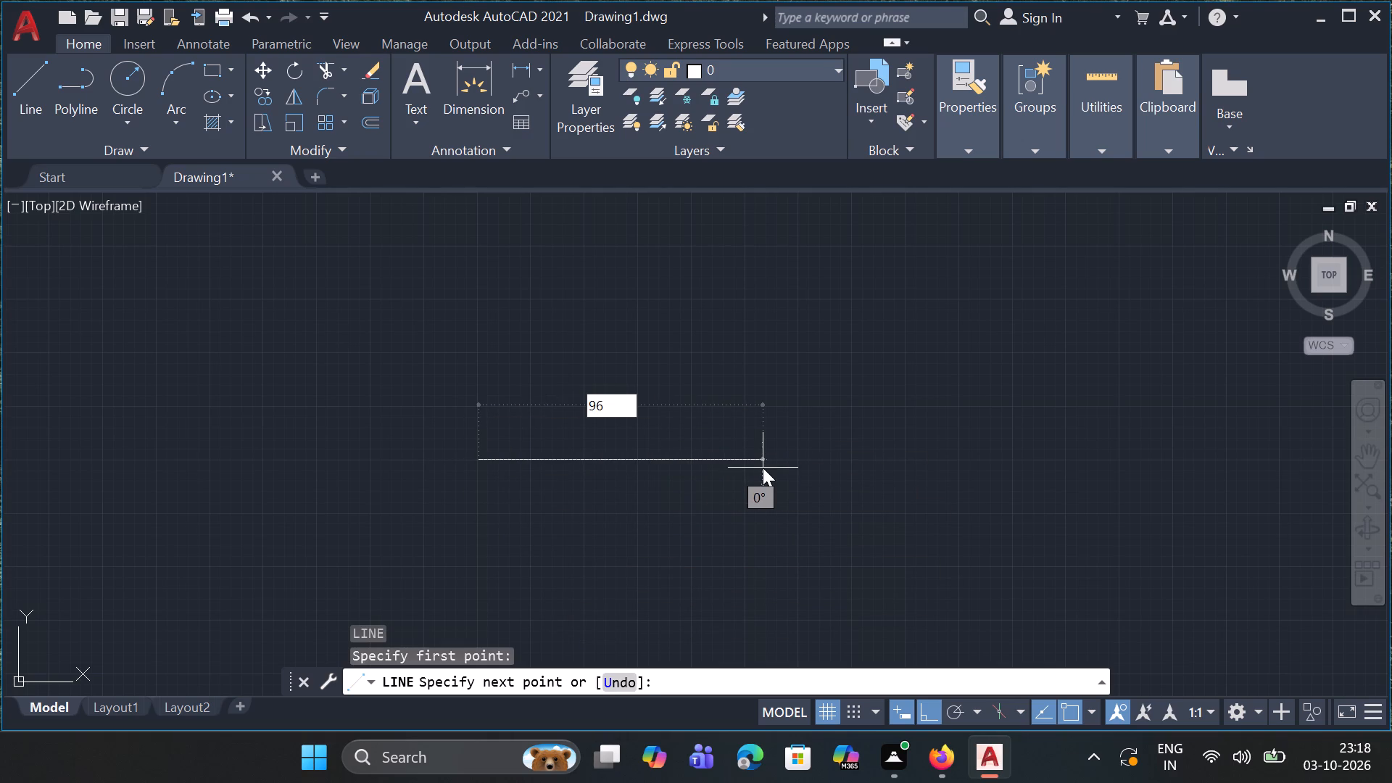
{"action": "key", "text": "Return"}
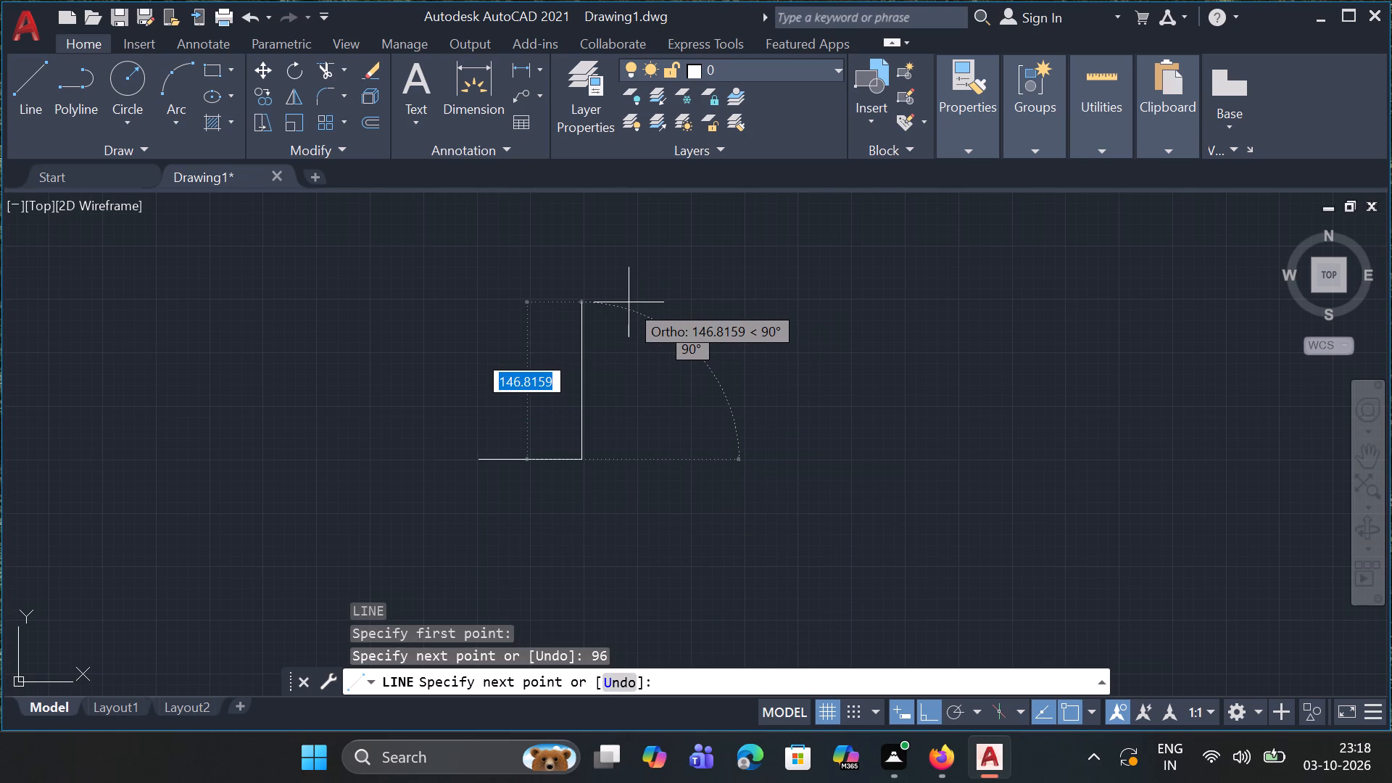
{"action": "type", "text": "22"}
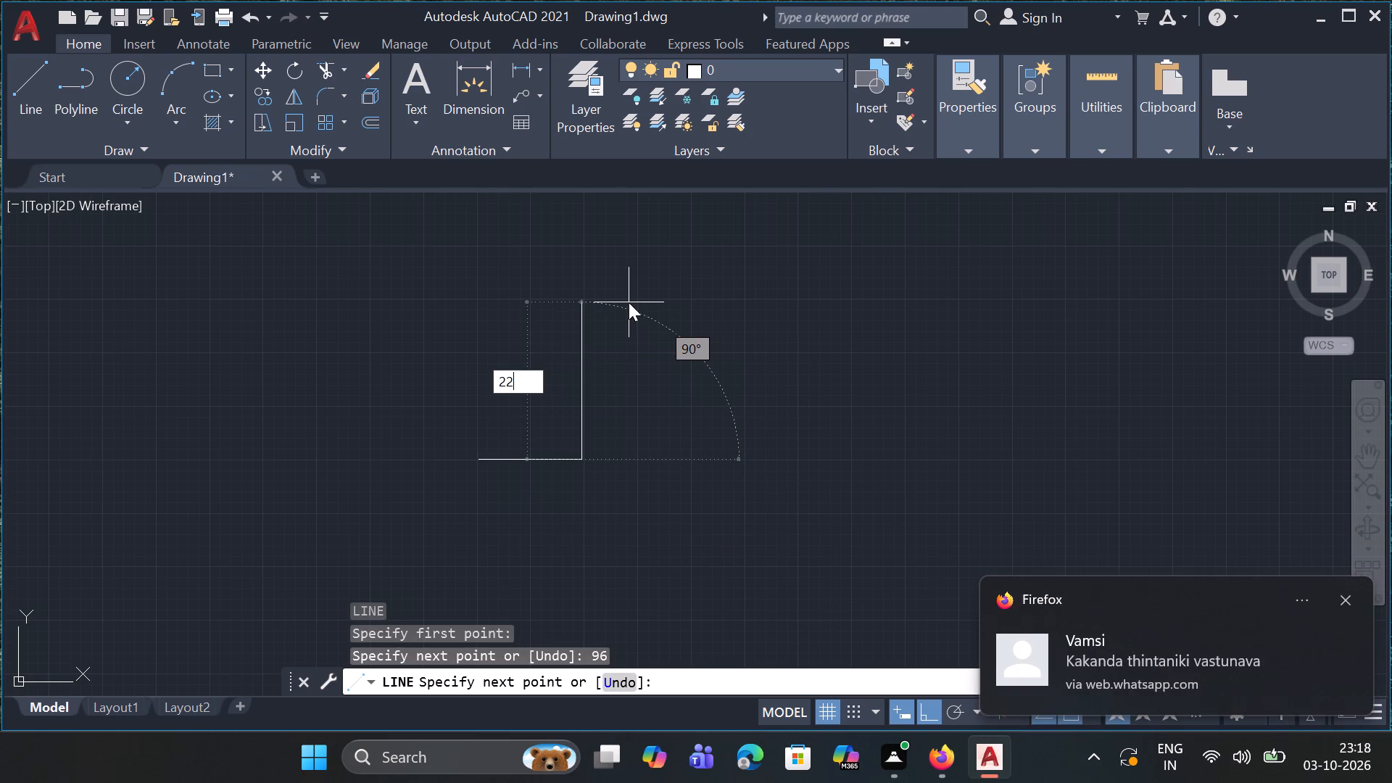
{"action": "key", "text": "Return"}
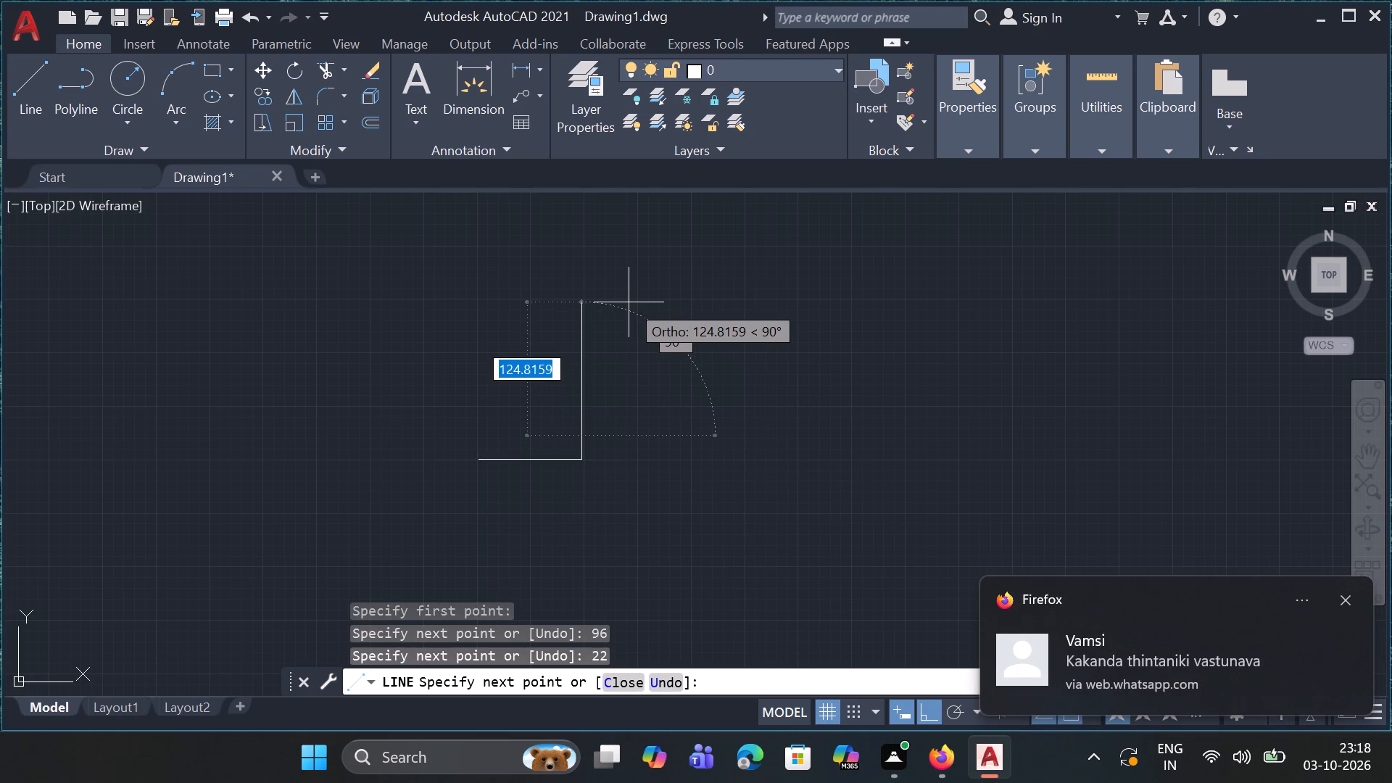
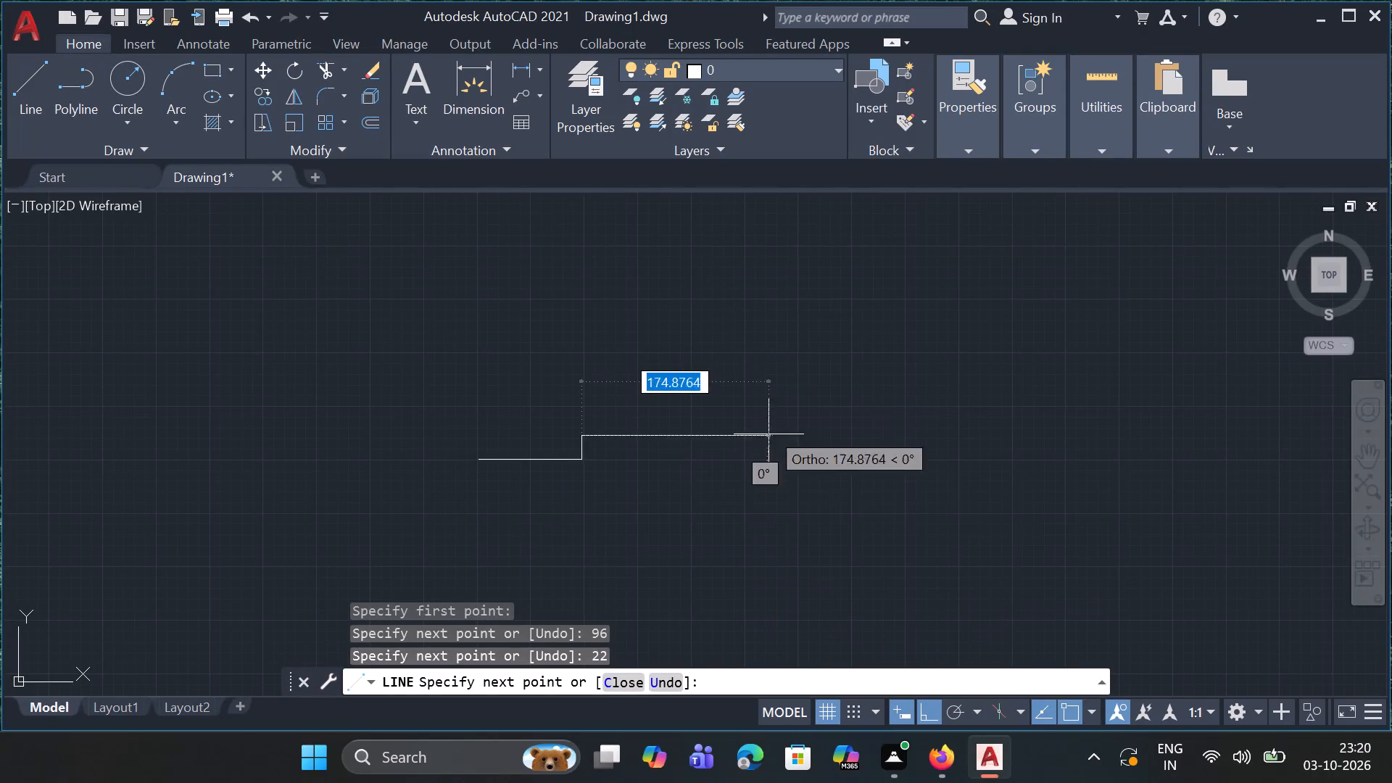
End the current line chain at the top of the short vertical segment without adding another segment.
{"action": "key", "text": "Escape"}
{"action": "key", "text": "Escape"}
{"action": "key", "text": "Escape"}
{"action": "key", "text": "Escape"}
{"action": "key", "text": "Escape"}
{"action": "key", "text": "Escape"}
{"action": "key", "text": "Escape"}
{"action": "key", "text": "Escape"}
{"action": "key", "text": "Escape"}
{"action": "key", "text": "Escape"}
{"action": "key", "text": "Escape"}
{"action": "key", "text": "Escape"}
{"action": "key", "text": "Escape"}
{"action": "key", "text": "Escape"}
{"action": "key", "text": "Escape"}
{"action": "key", "text": "Escape"}
{"action": "key", "text": "Escape"}
{"action": "key", "text": "Escape"}
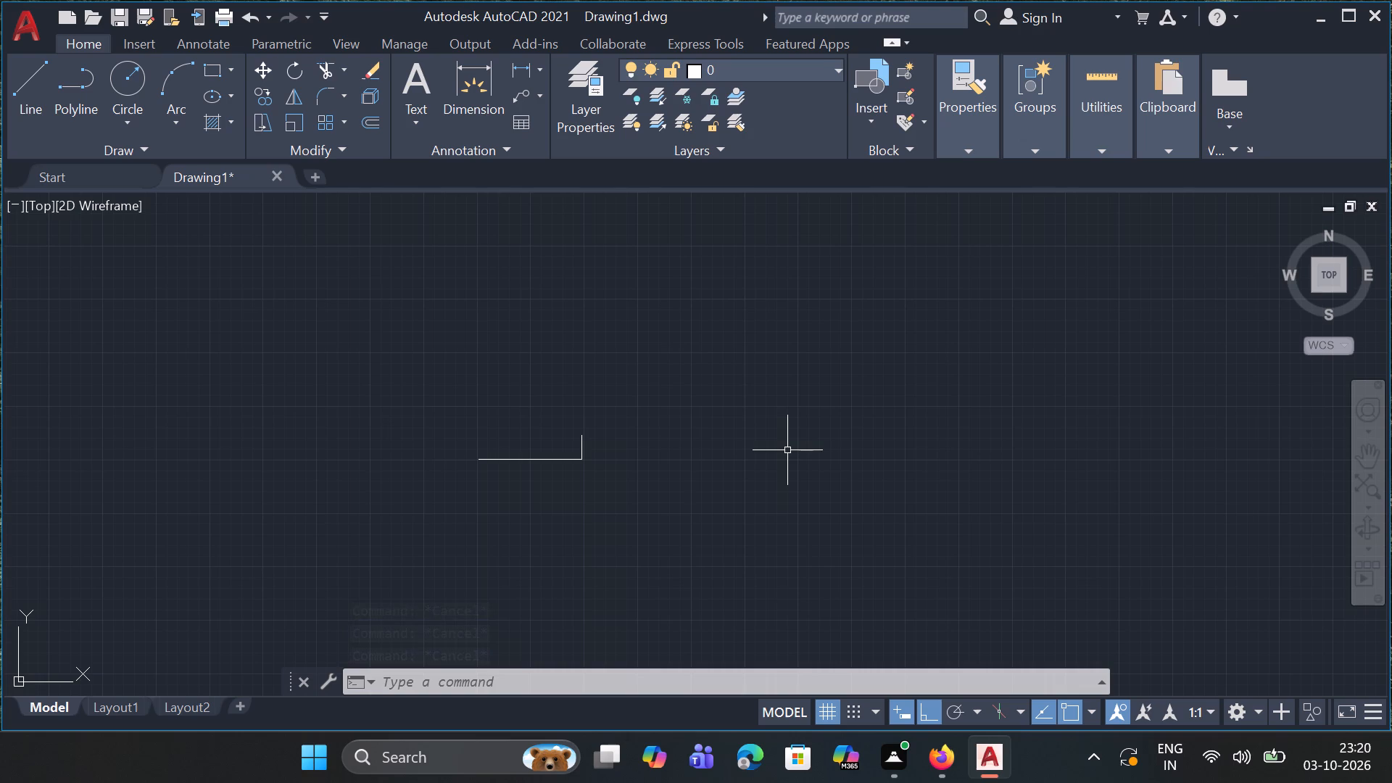
Start a new line from the upper endpoint of the short vertical segment.
{"action": "key", "text": "l"}
{"action": "key", "text": "Return"}
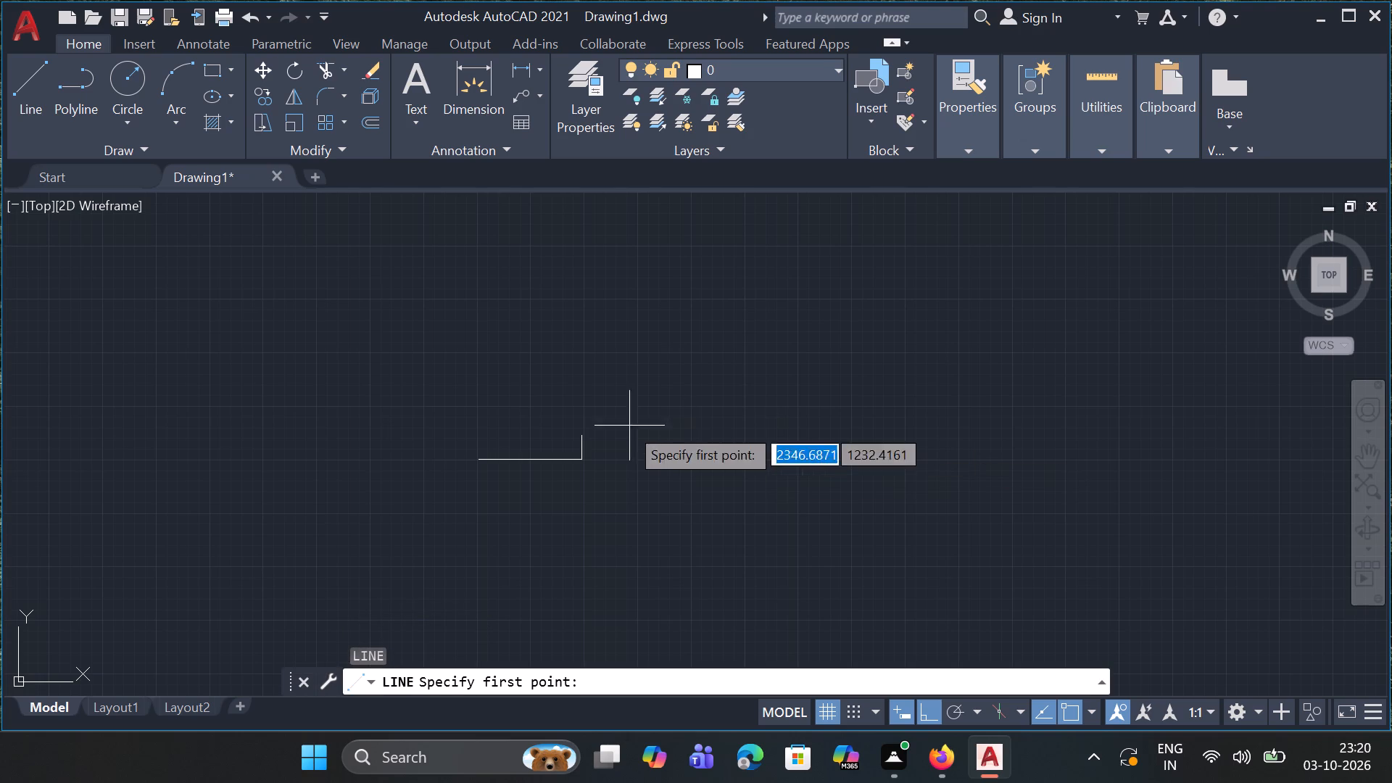
{"action": "left_click", "coordinate": [581, 440]}
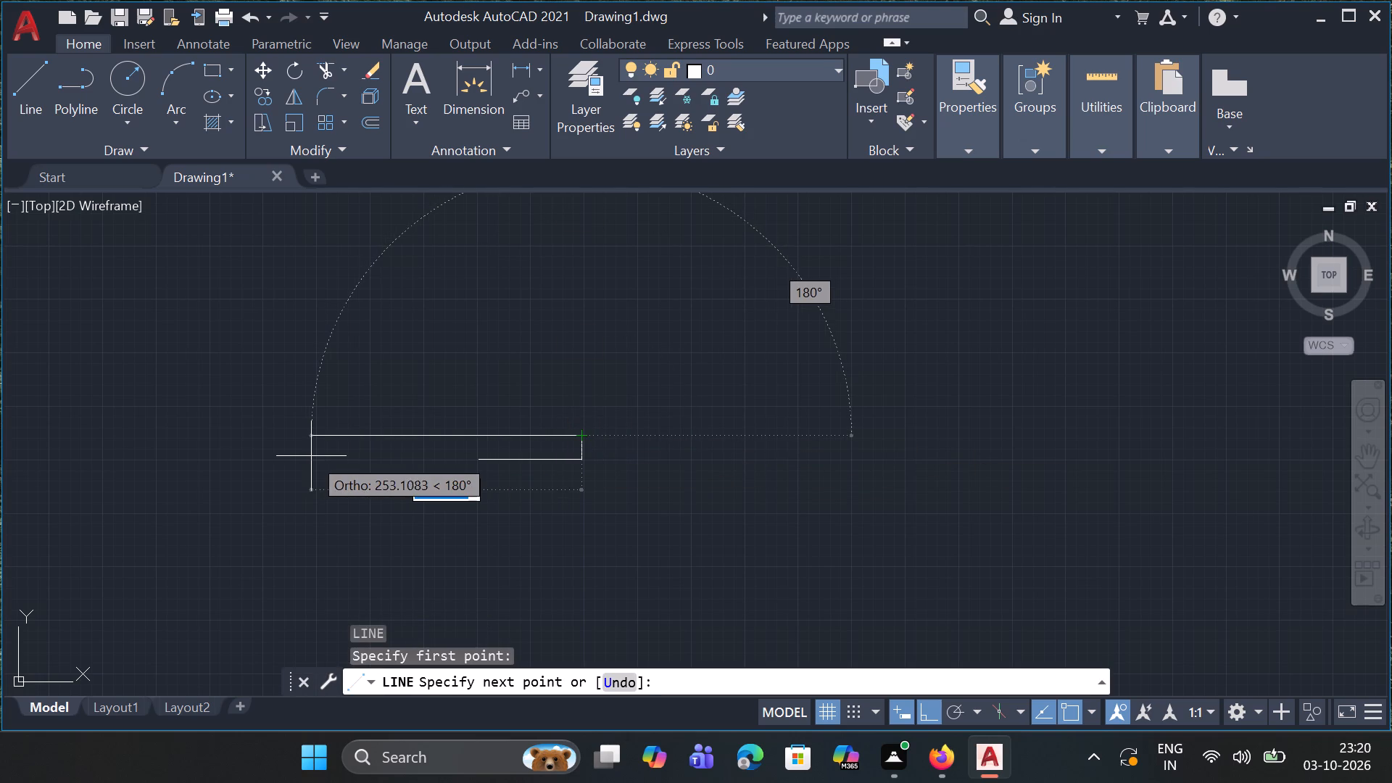
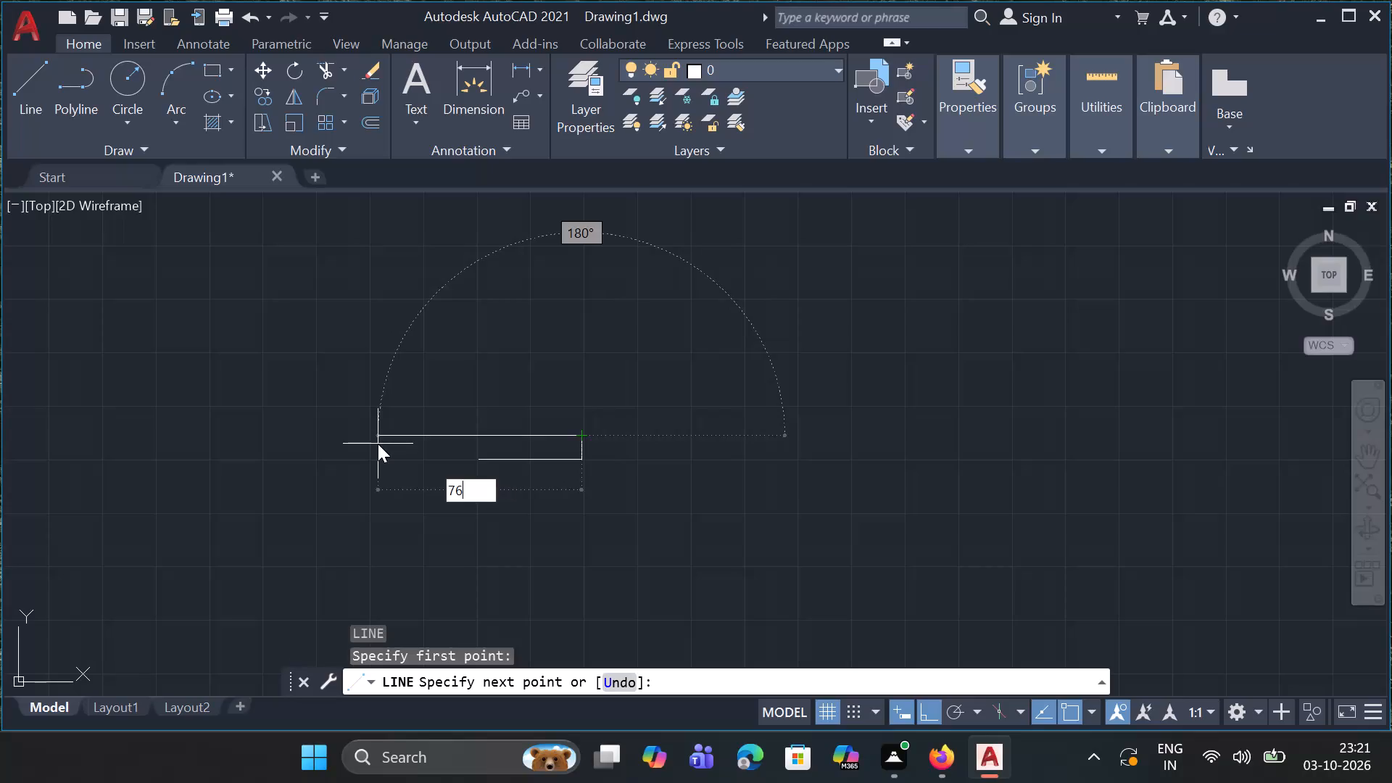
Draw a 76-unit horizontal line leftward from the upper endpoint of the short vertical segment.
{"action": "key", "text": "Return"}
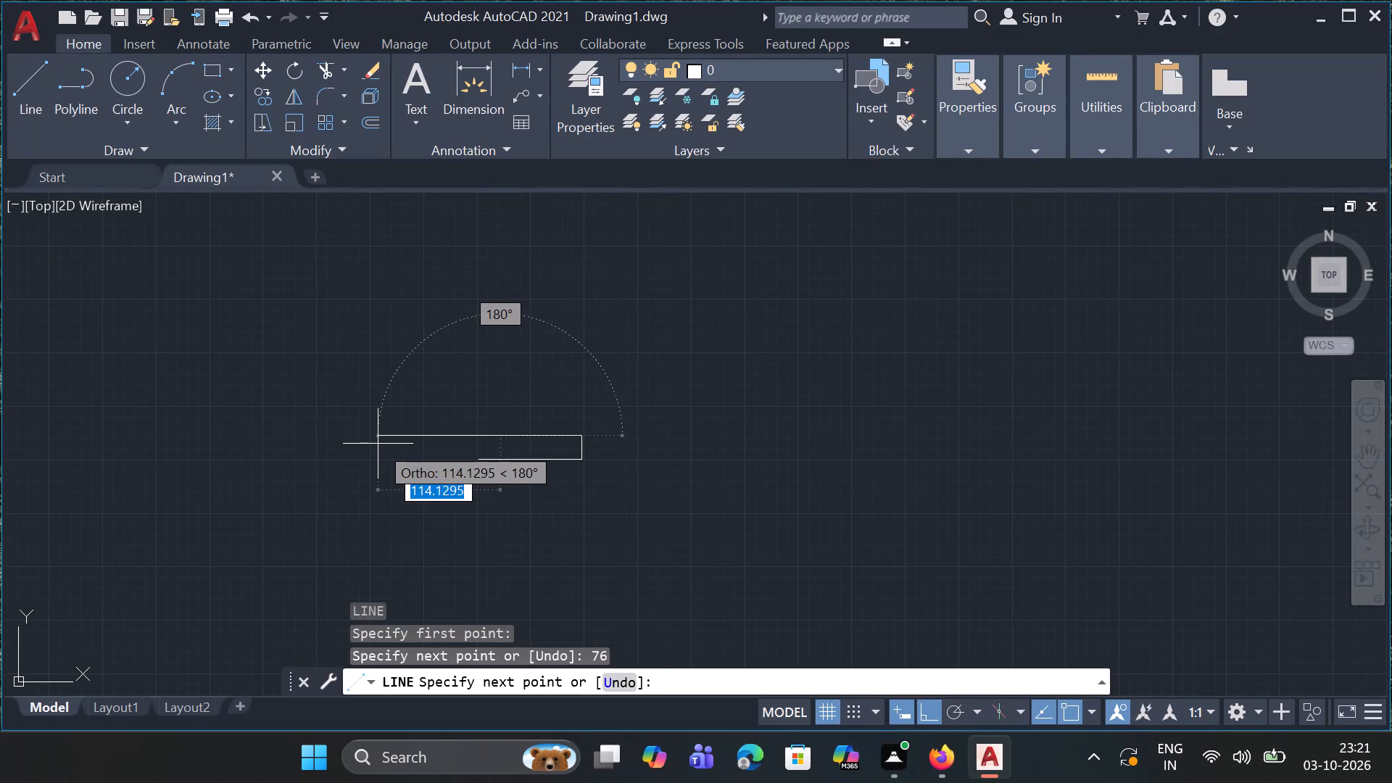
Draw a vertical segment down from the 76-unit line's left end, crossing past the base line, and end the line chain there.
{"action": "left_click", "coordinate": [505, 495]}
{"action": "key", "text": "Escape"}
{"action": "key", "text": "Escape"}
{"action": "key", "text": "Escape"}
{"action": "key", "text": "Escape"}
{"action": "key", "text": "Escape"}
{"action": "key", "text": "Escape"}
{"action": "key", "text": "Escape"}
{"action": "key", "text": "Escape"}
{"action": "key", "text": "Escape"}
{"action": "key", "text": "Escape"}
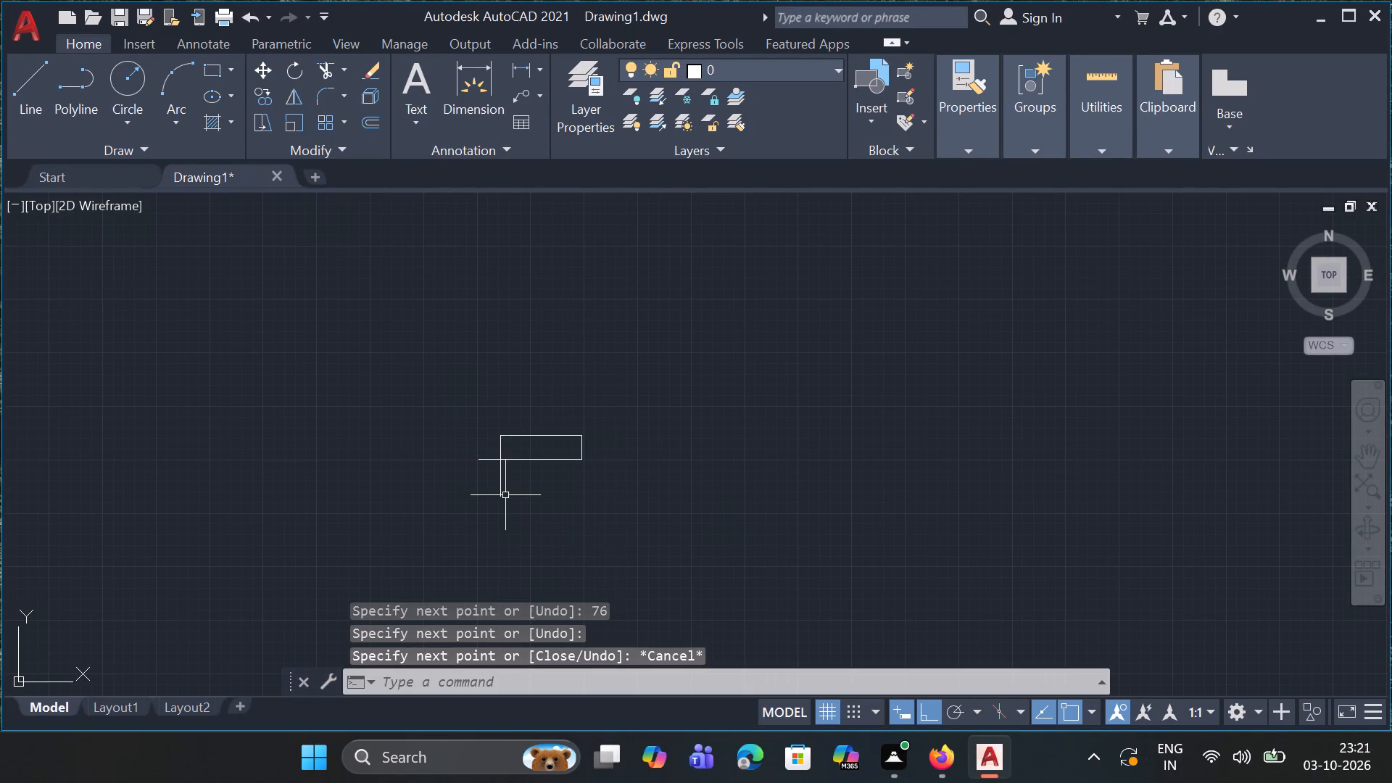
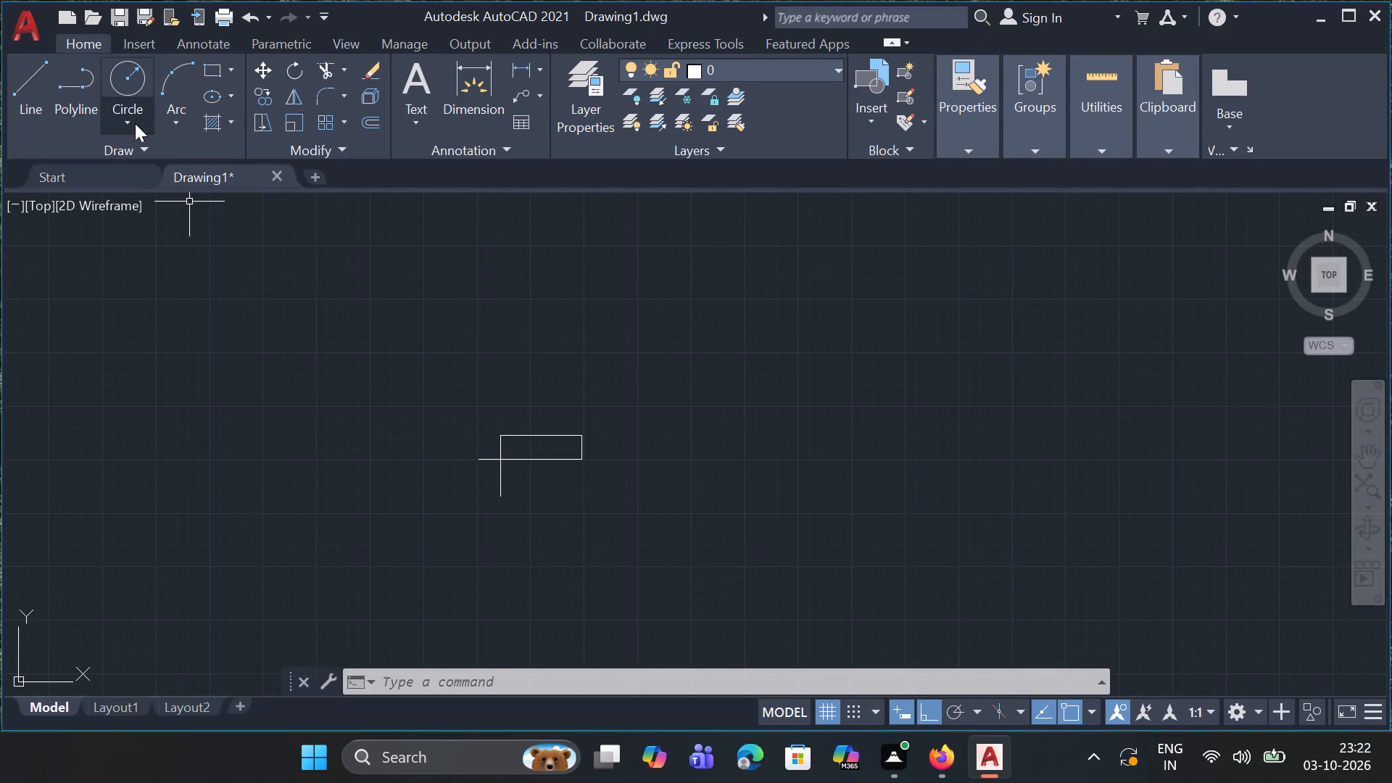
Draw a 26-unit diameter circle centred on the corner where the 76-unit top line meets the long vertical segment.
{"action": "left_click", "coordinate": [130, 128]}
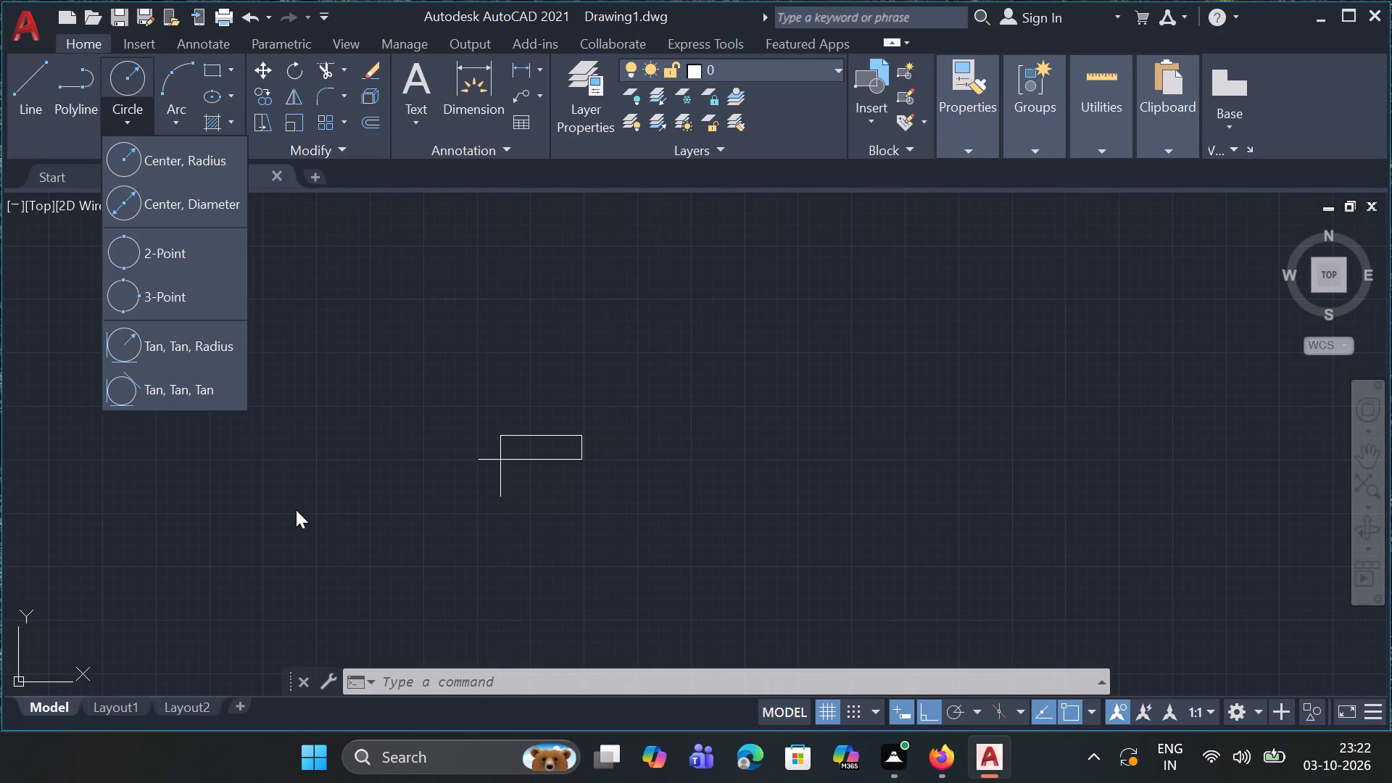
{"action": "left_click", "coordinate": [217, 199]}
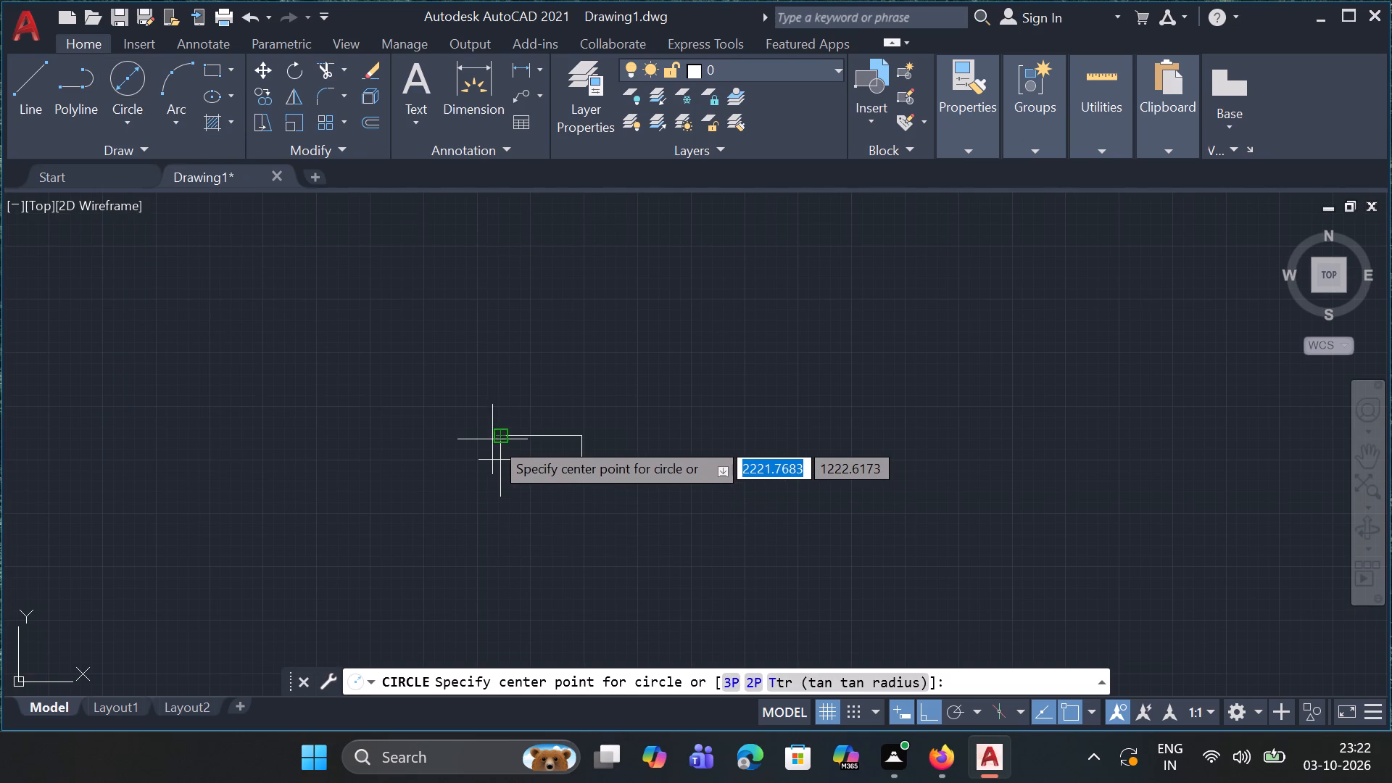
{"action": "left_click", "coordinate": [499, 441]}
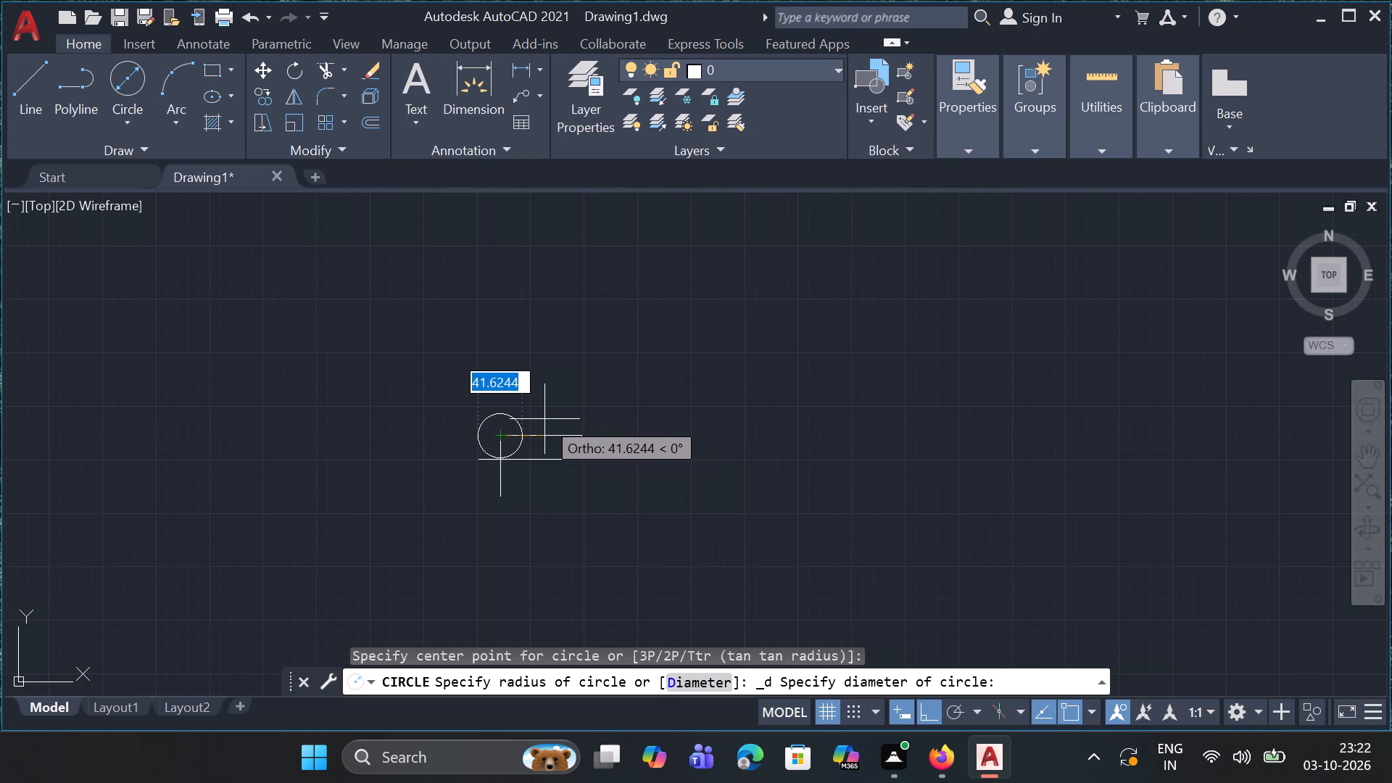
{"action": "type", "text": "26"}
{"action": "key", "text": "Return"}
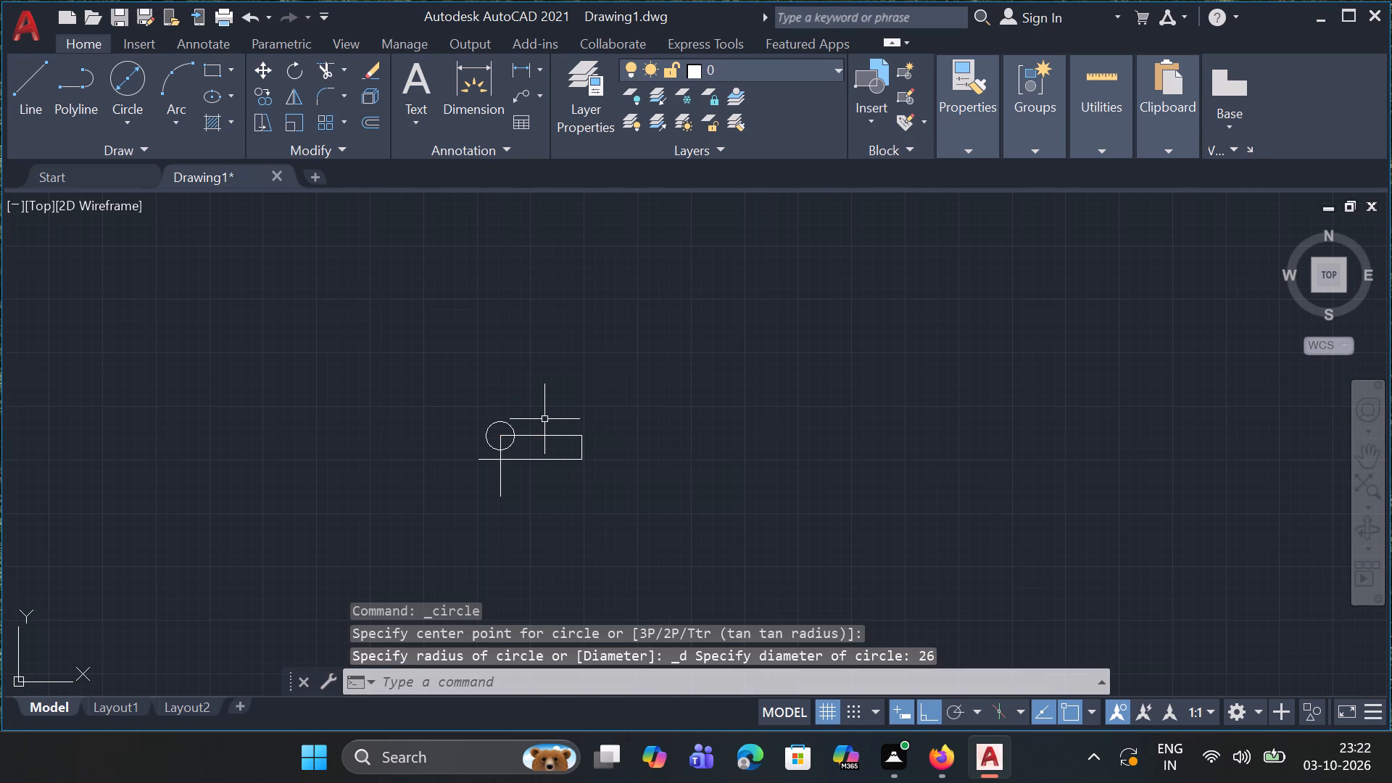
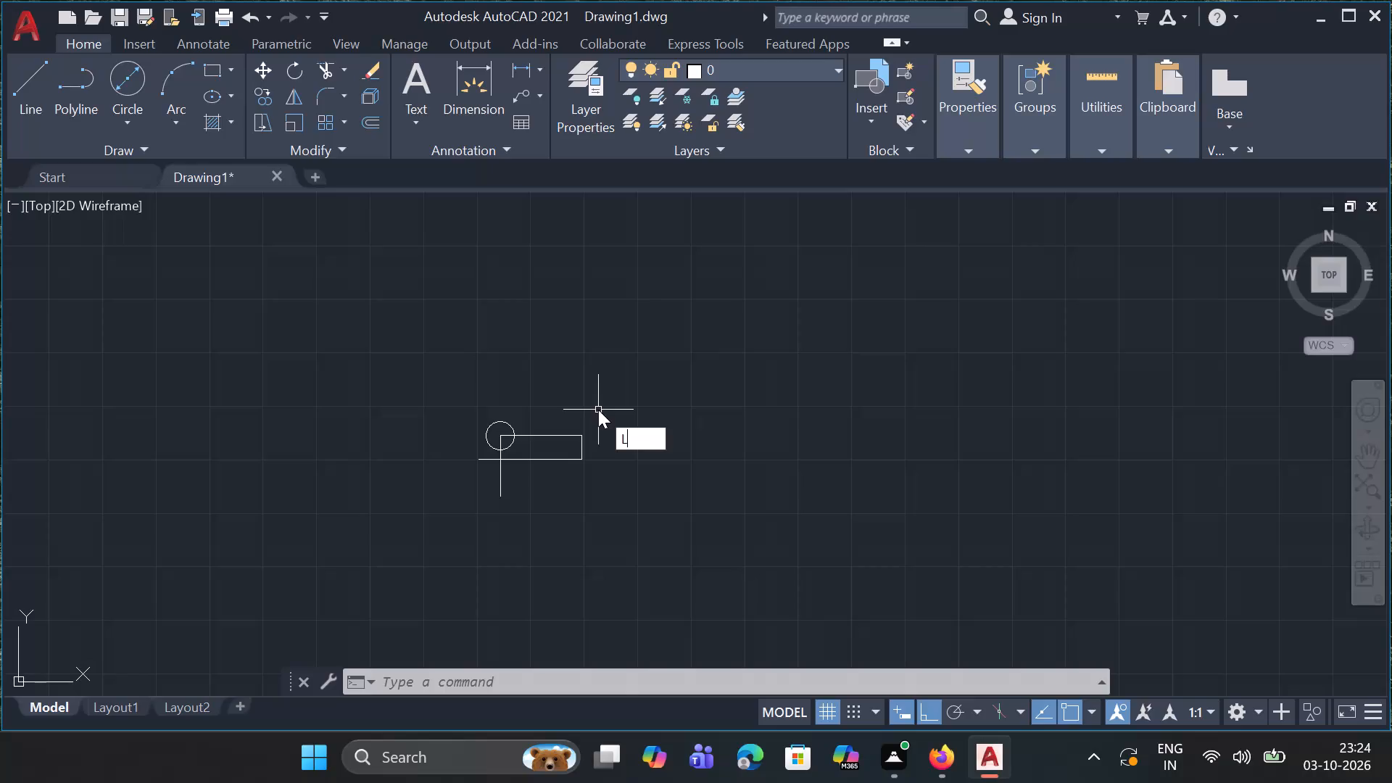
Draw a 70-unit vertical line upward from the midpoint of the 76-unit top line.
{"action": "key", "text": "Return"}
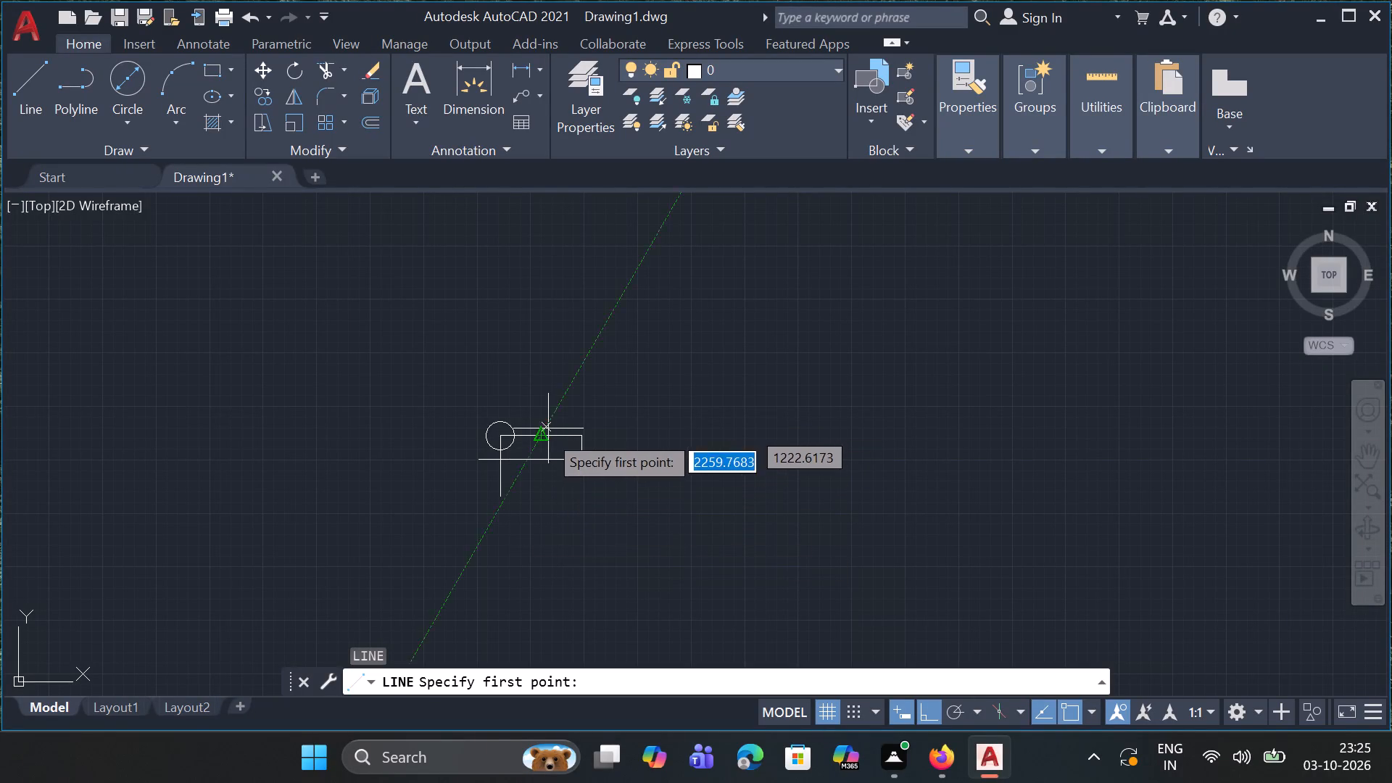
{"action": "left_click", "coordinate": [542, 439]}
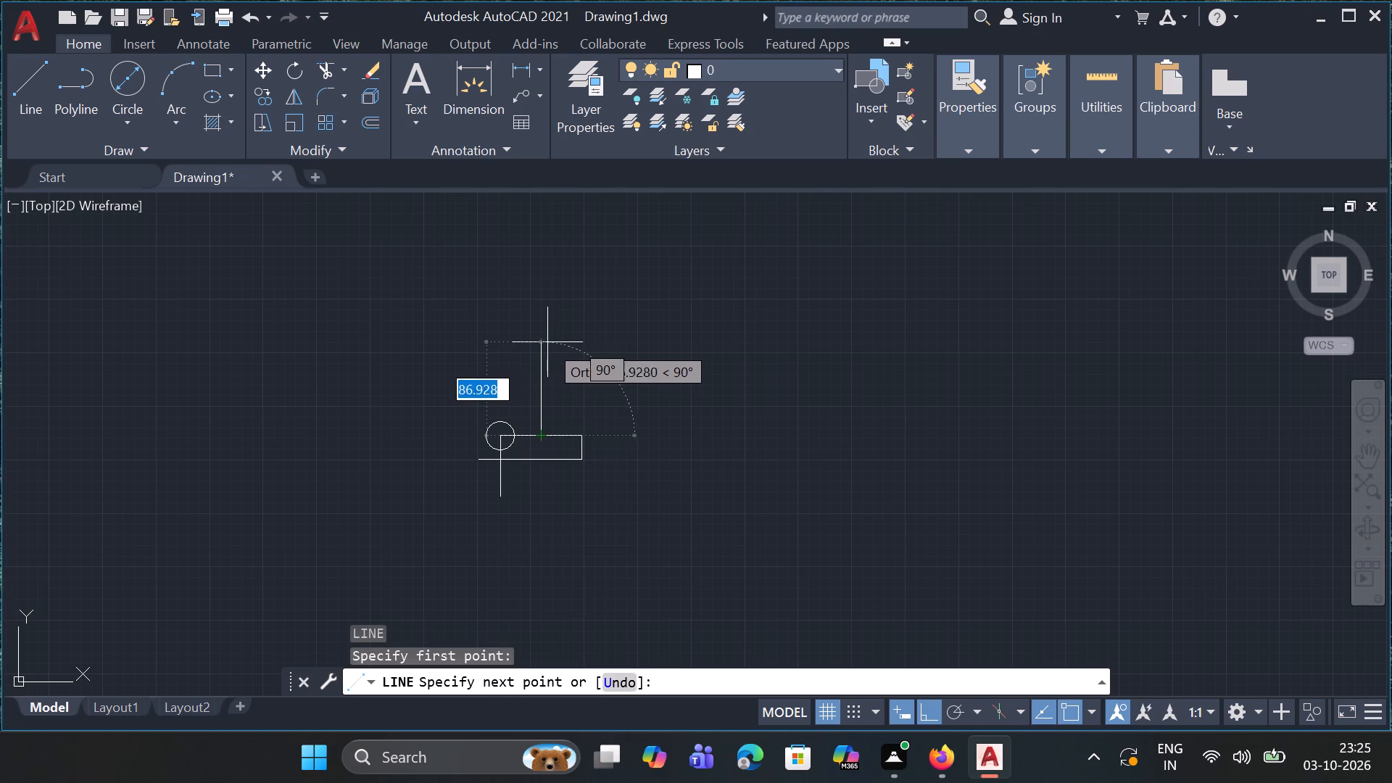
{"action": "type", "text": "70"}
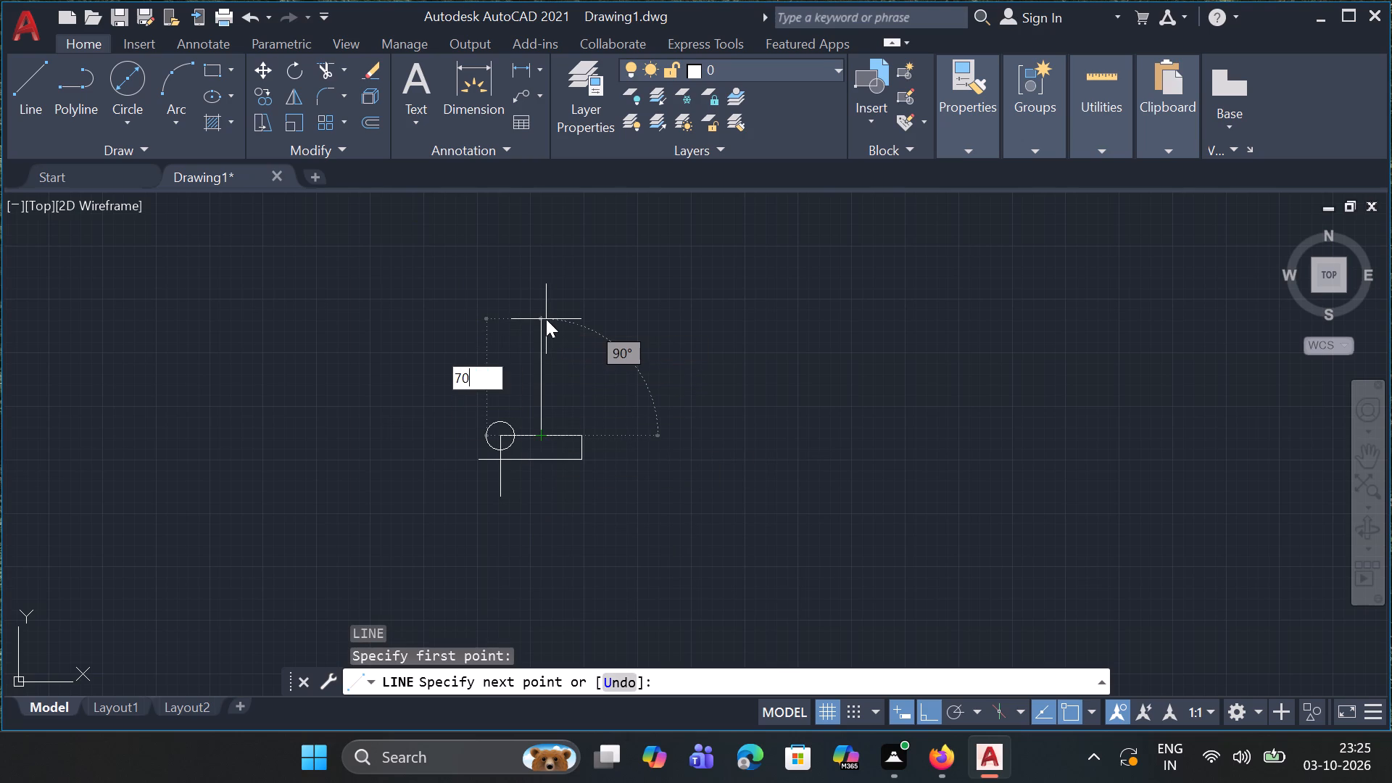
{"action": "key", "text": "Return"}
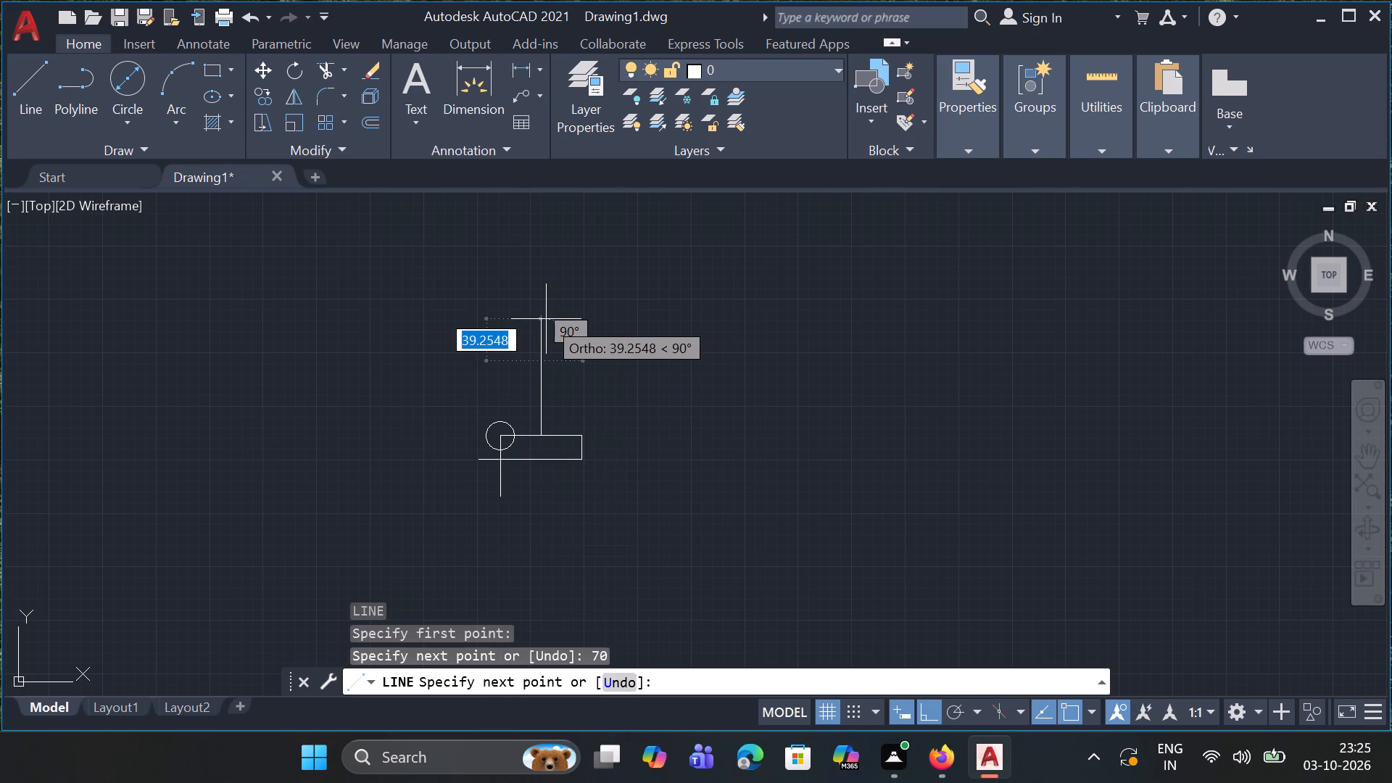
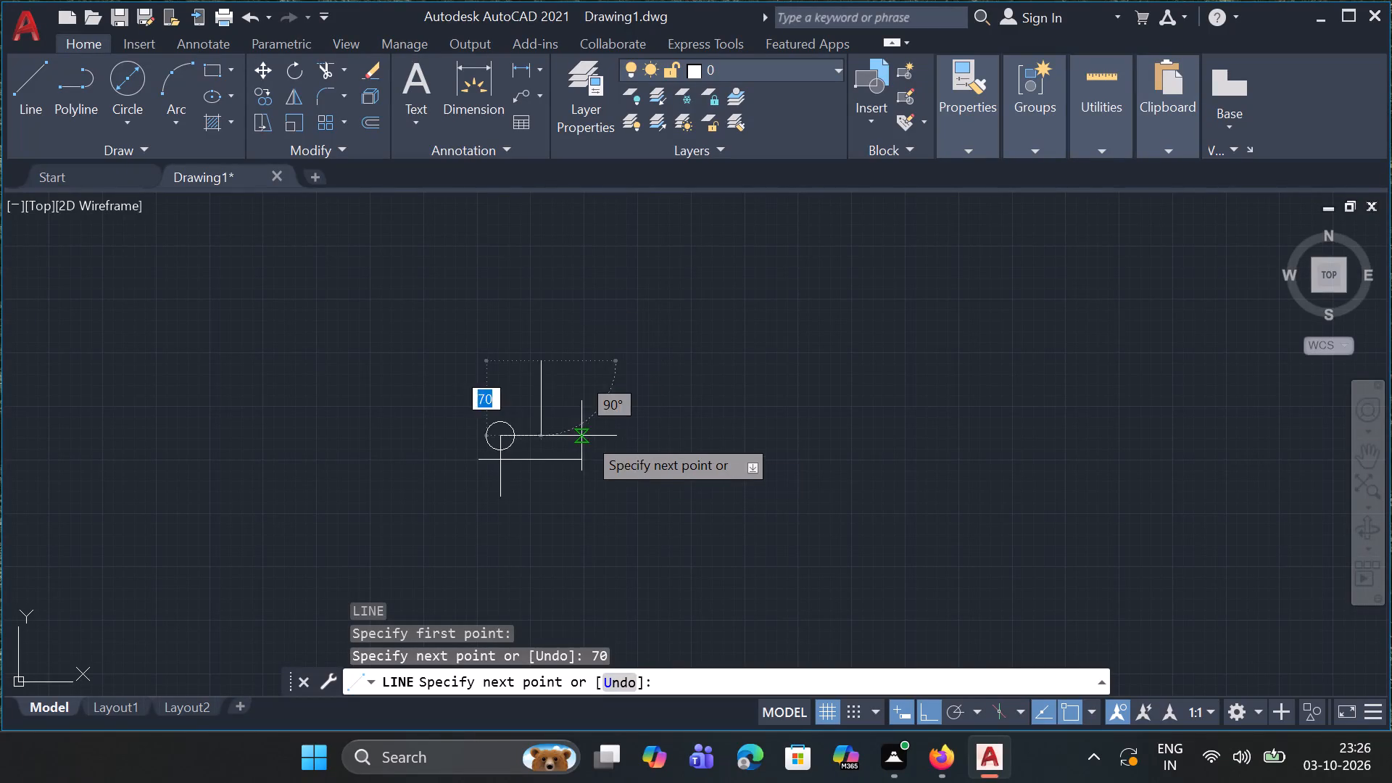
Draw a horizontal line rightward from the top of the 70-unit line, ending directly above the rectangle's right edge.
{"action": "left_click", "coordinate": [581, 361]}
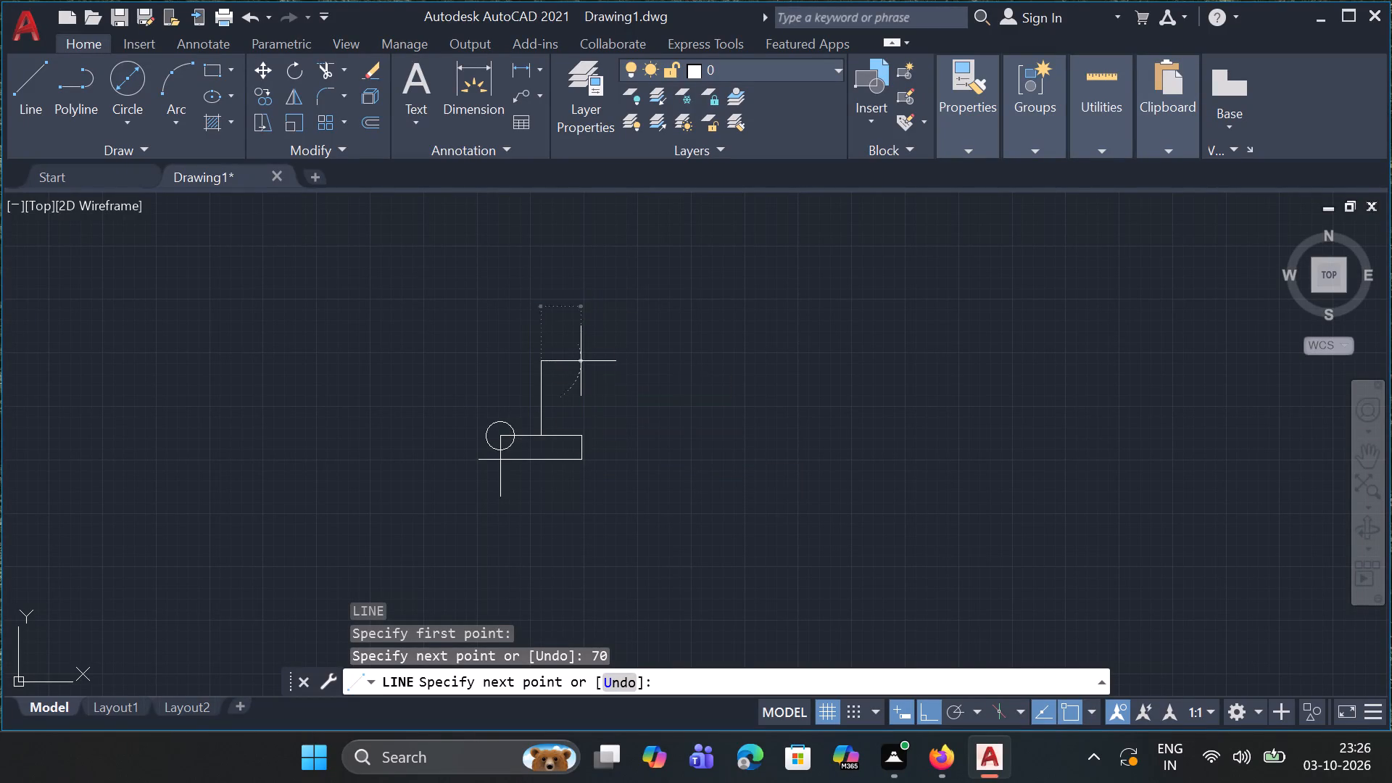
{"action": "key", "text": "Escape"}
{"action": "key", "text": "Escape"}
{"action": "key", "text": "Escape"}
{"action": "key", "text": "Escape"}
{"action": "key", "text": "Escape"}
{"action": "key", "text": "Escape"}
{"action": "key", "text": "Escape"}
{"action": "key", "text": "Escape"}
{"action": "key", "text": "Escape"}
{"action": "key", "text": "Escape"}
{"action": "key", "text": "Escape"}
{"action": "key", "text": "Escape"}
{"action": "key", "text": "Escape"}
{"action": "key", "text": "Escape"}
{"action": "key", "text": "Escape"}
{"action": "key", "text": "Escape"}
{"action": "key", "text": "Escape"}
{"action": "key", "text": "Escape"}
{"action": "key", "text": "Escape"}
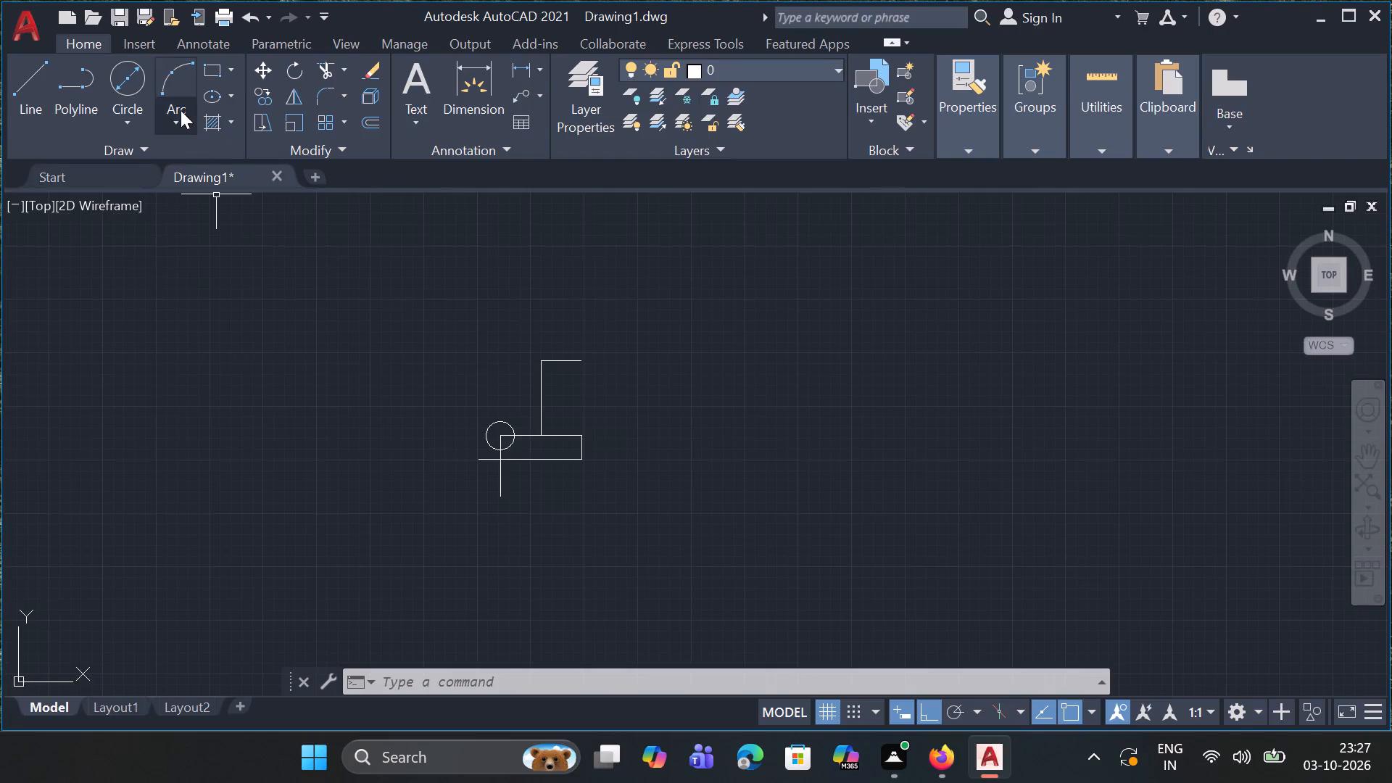
Draw a 44-diameter circle centred on the upper endpoint of the 70-unit vertical line.
{"action": "left_click", "coordinate": [125, 77]}
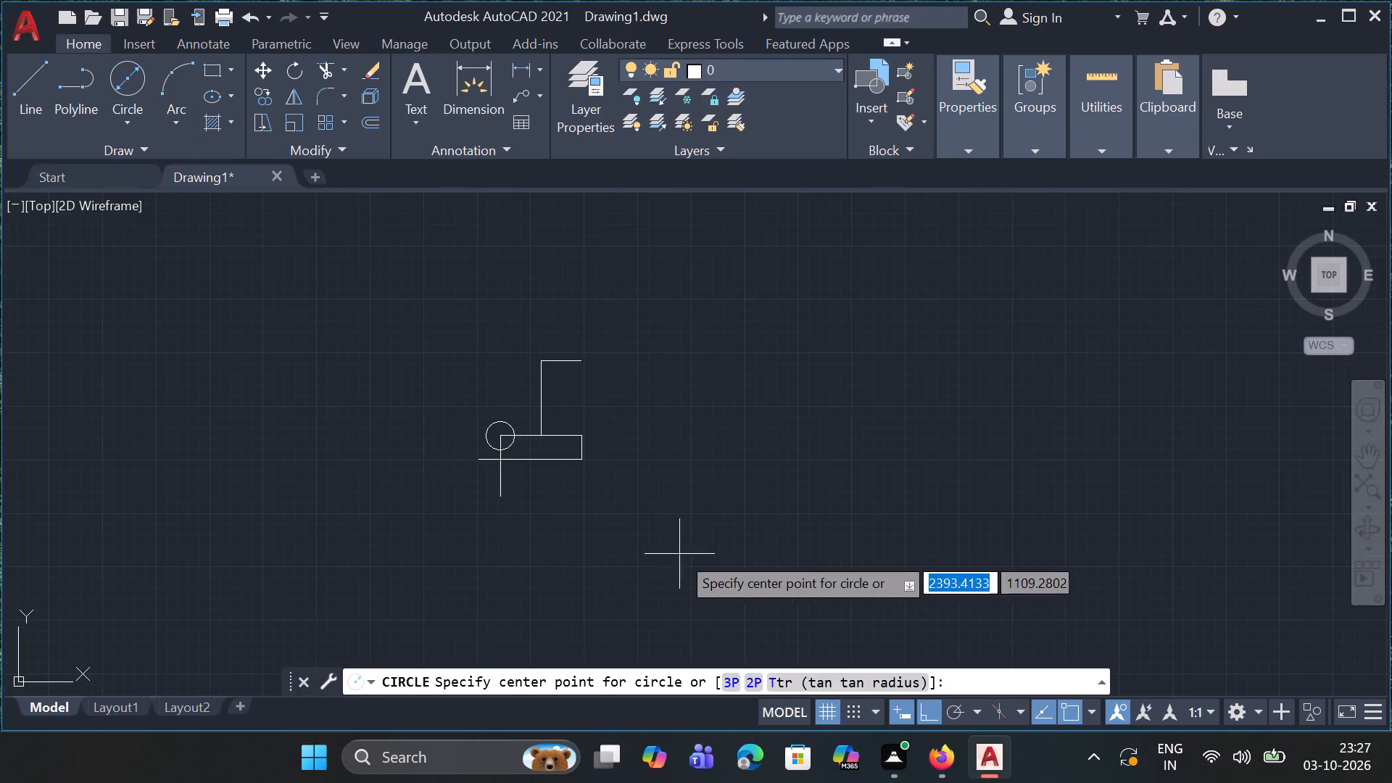
{"action": "left_click", "coordinate": [542, 362]}
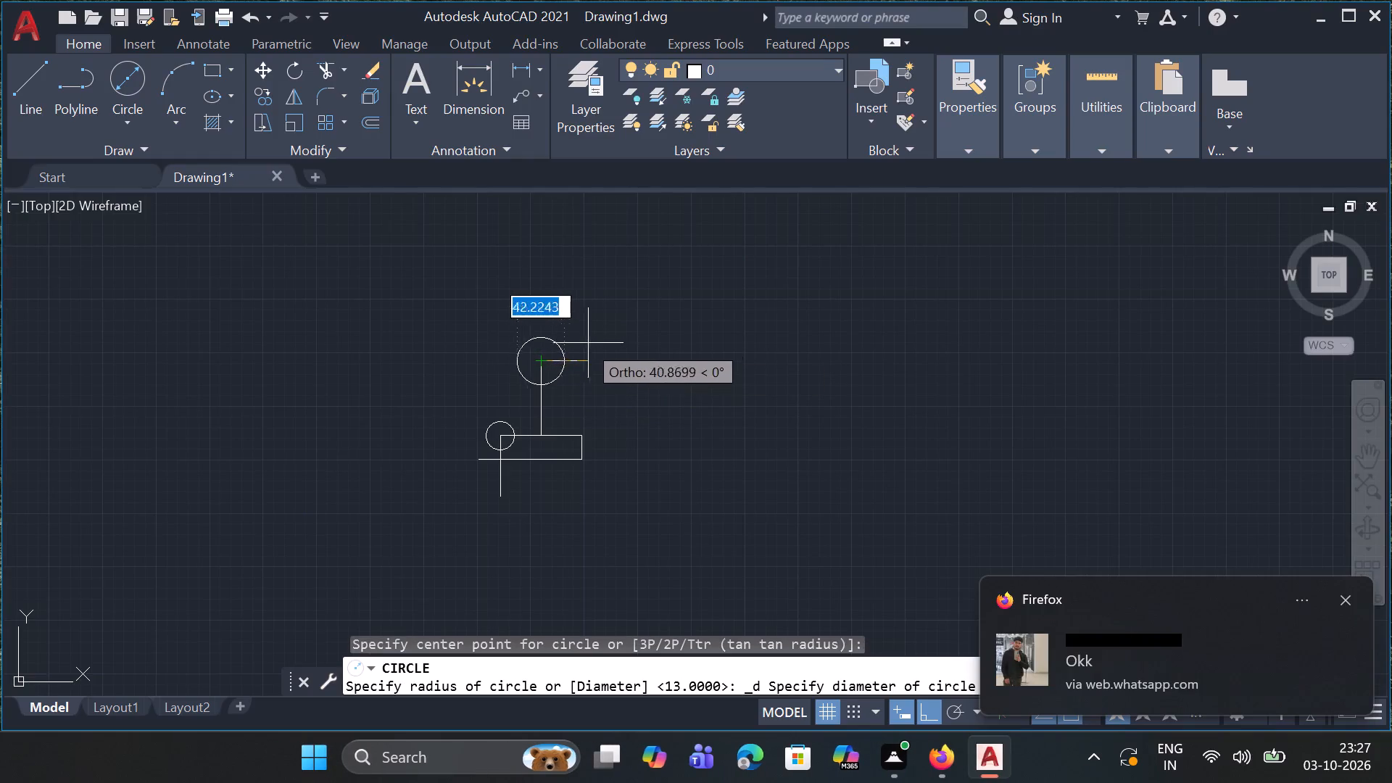
{"action": "type", "text": "44"}
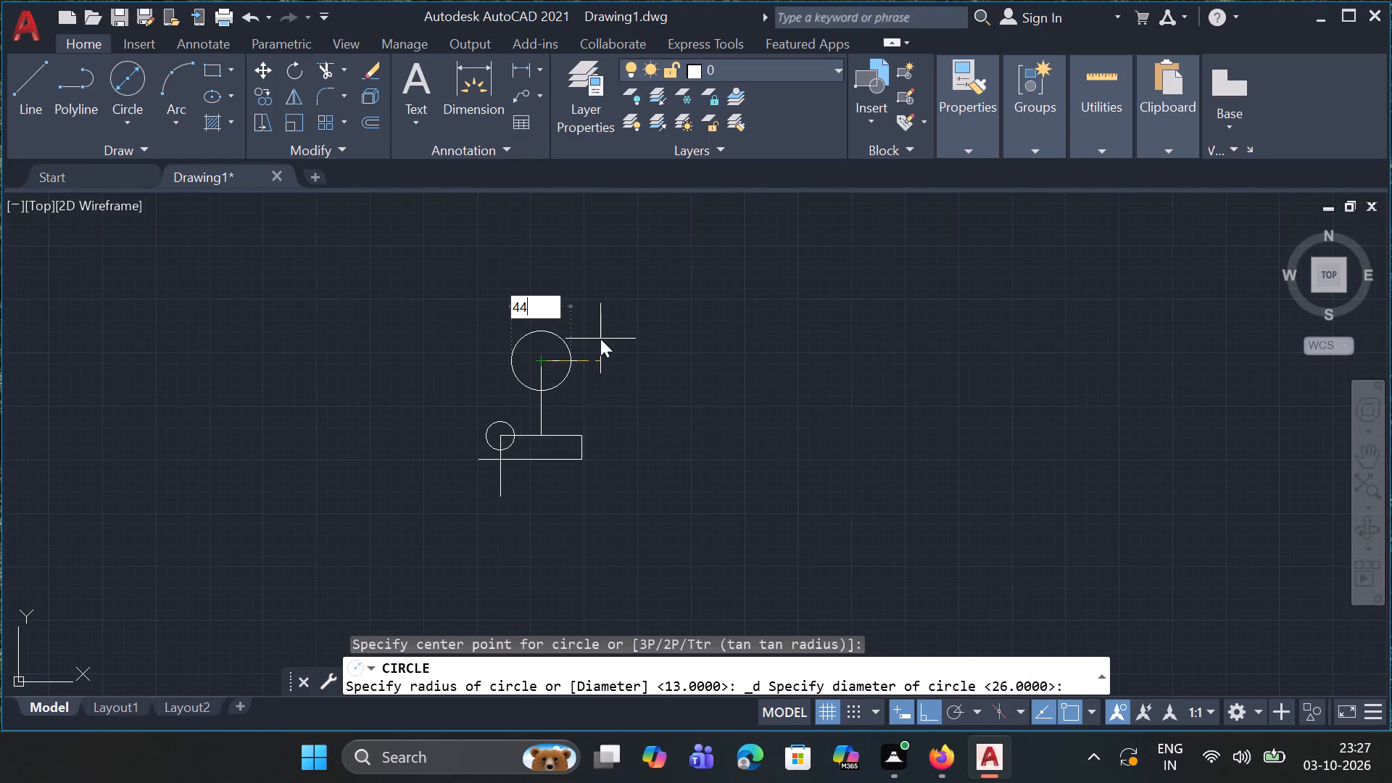
{"action": "key", "text": "Return"}
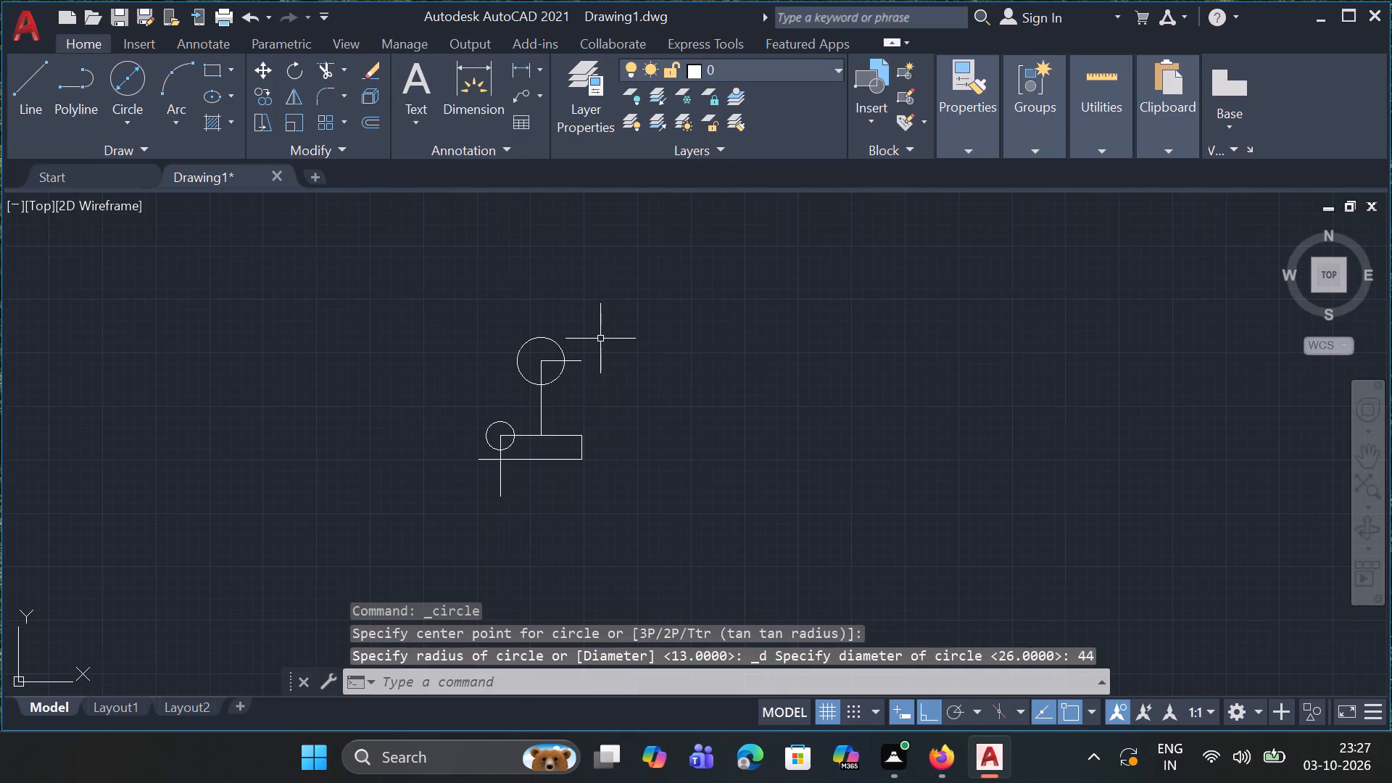
{"action": "key", "text": "Escape"}
{"action": "key", "text": "Escape"}
{"action": "key", "text": "Escape"}
{"action": "key", "text": "Escape"}
{"action": "key", "text": "Escape"}
{"action": "key", "text": "Escape"}
{"action": "key", "text": "Escape"}
{"action": "key", "text": "Escape"}
{"action": "key", "text": "Escape"}
{"action": "key", "text": "Escape"}
{"action": "key", "text": "Escape"}
{"action": "key", "text": "Escape"}
{"action": "key", "text": "Escape"}
{"action": "key", "text": "Escape"}
{"action": "key", "text": "Escape"}
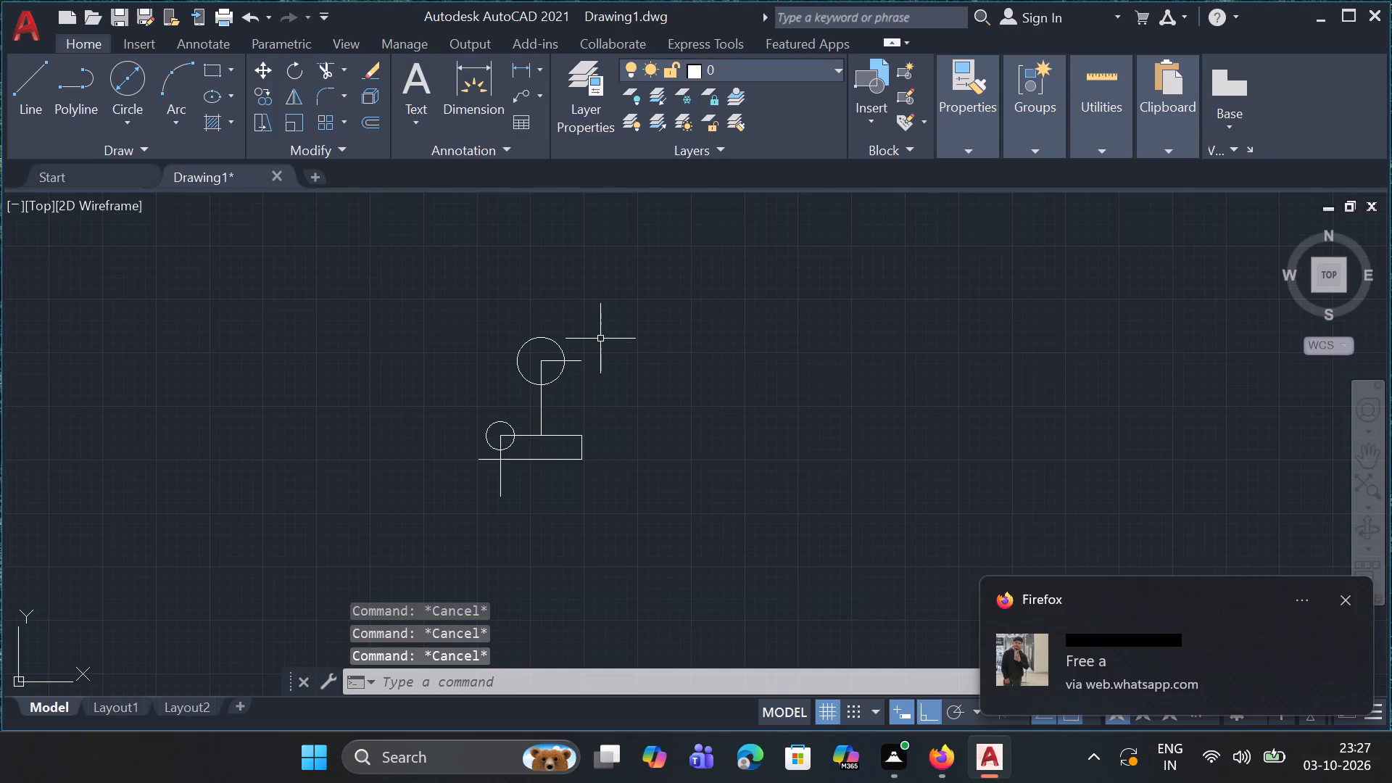
{"action": "left_click", "coordinate": [1353, 598]}
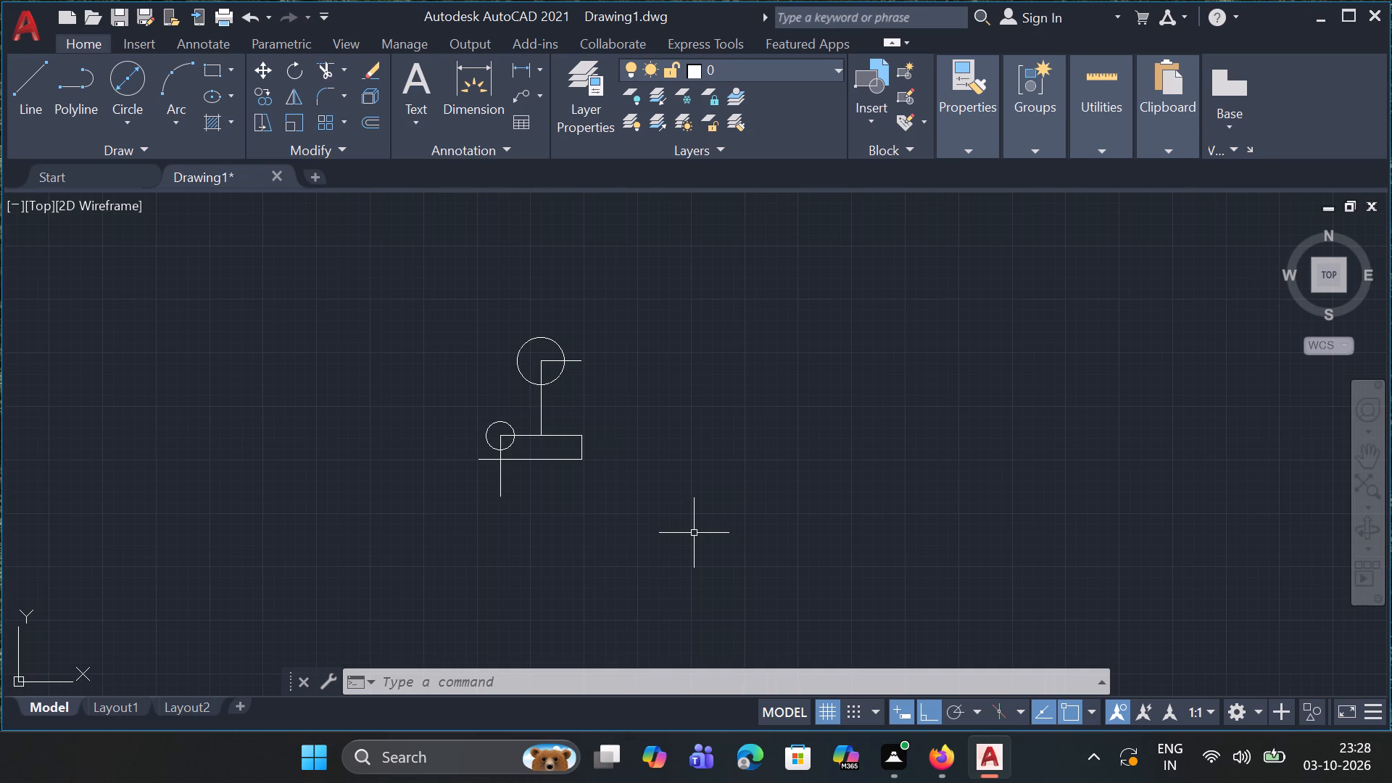
Draw a concentric circle of radius 38 around the 44-diameter circle, using the Center, Radius method.
{"action": "left_click", "coordinate": [124, 123]}
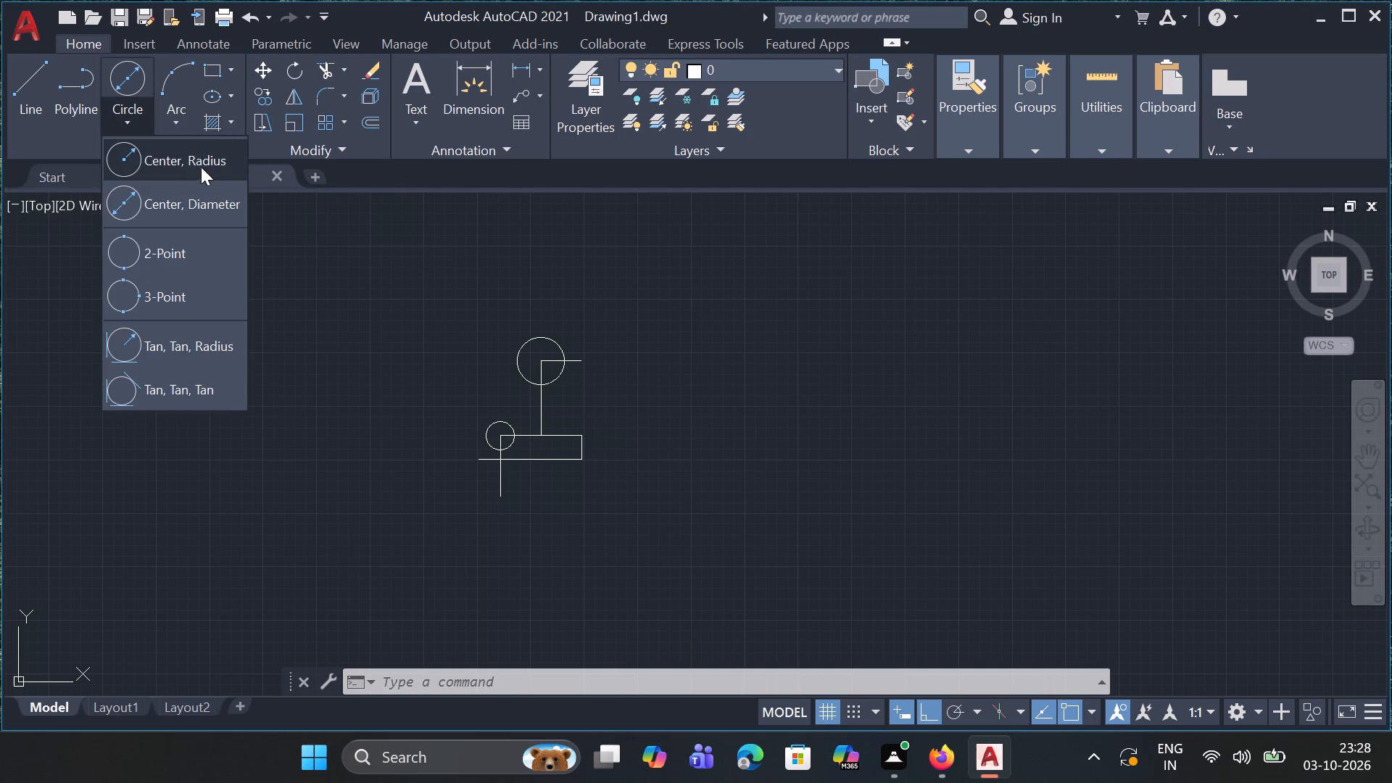
{"action": "left_click", "coordinate": [202, 162]}
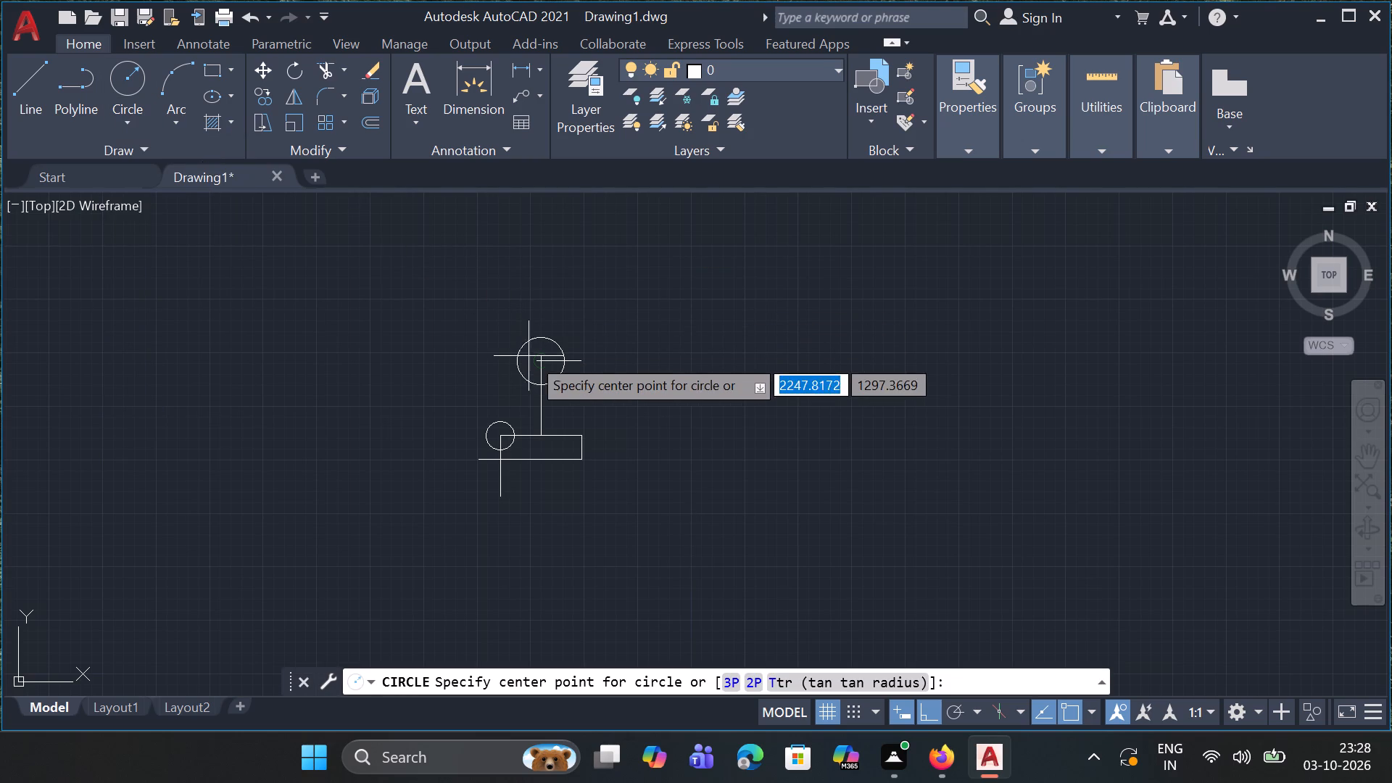
{"action": "left_click_drag", "start_coordinate": [544, 358], "coordinate": [612, 347]}
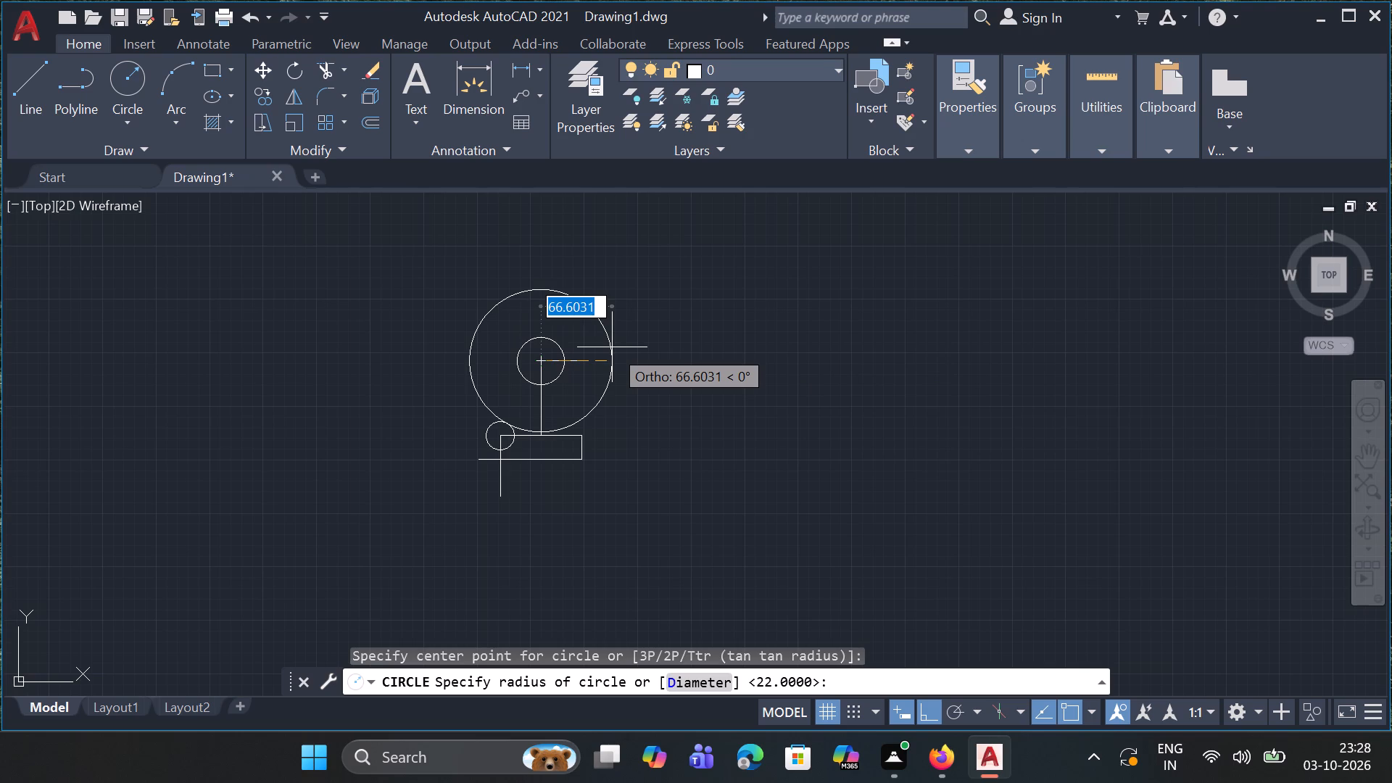
{"action": "type", "text": "38"}
{"action": "key", "text": "Return"}
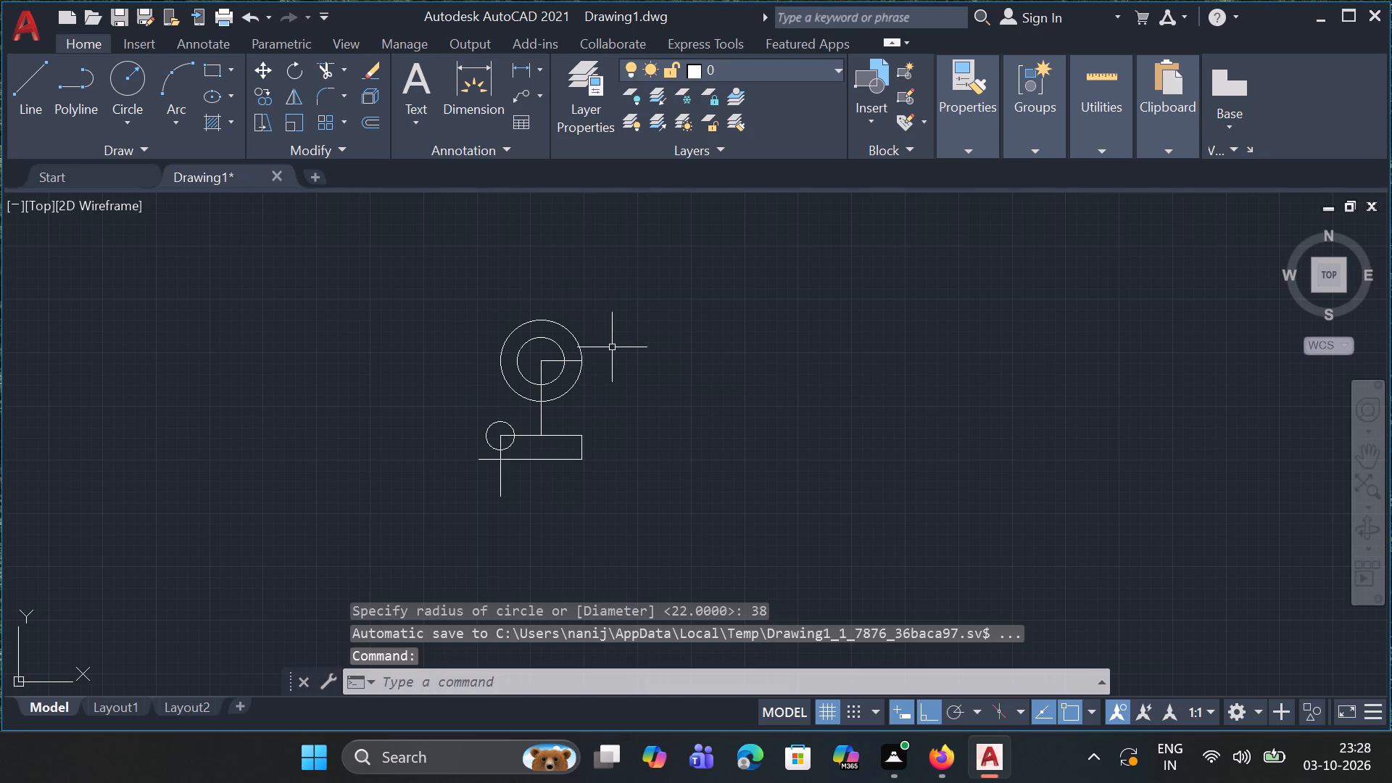
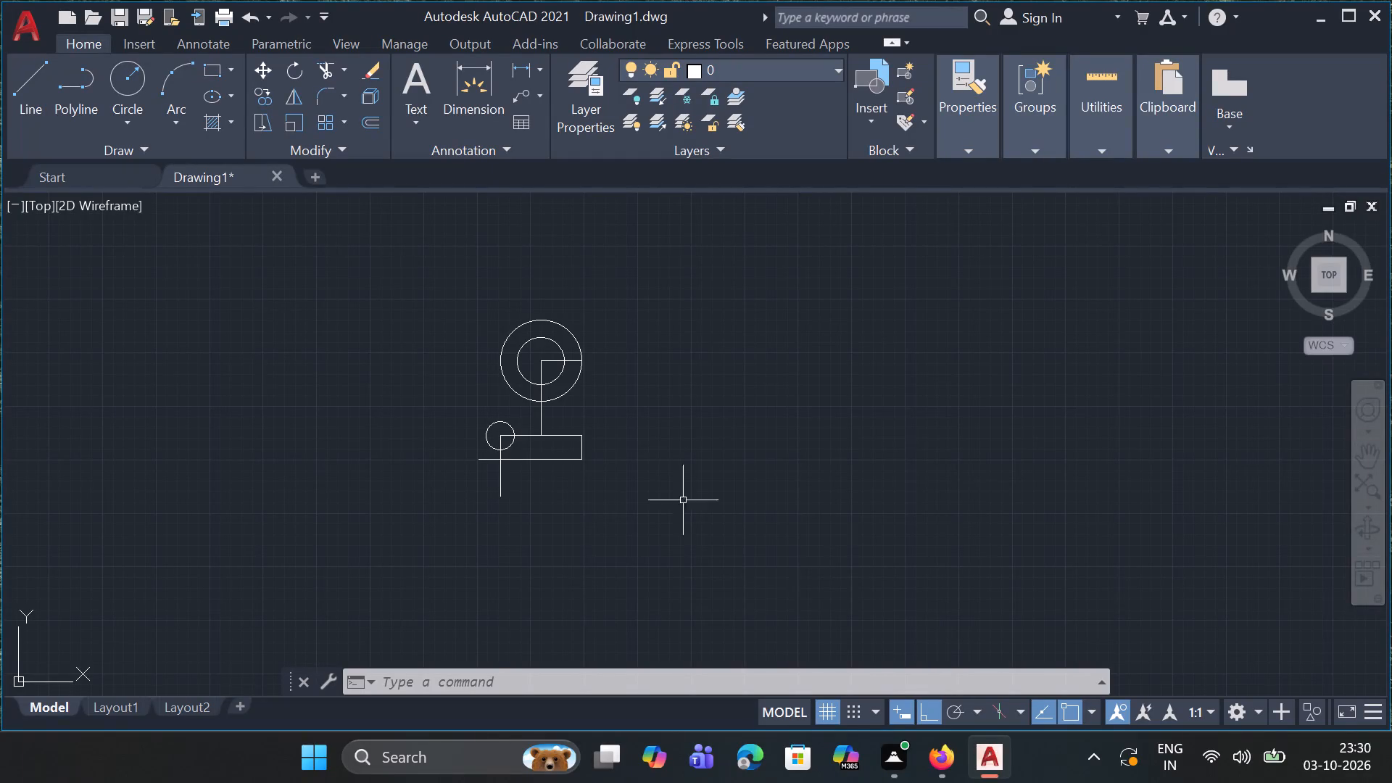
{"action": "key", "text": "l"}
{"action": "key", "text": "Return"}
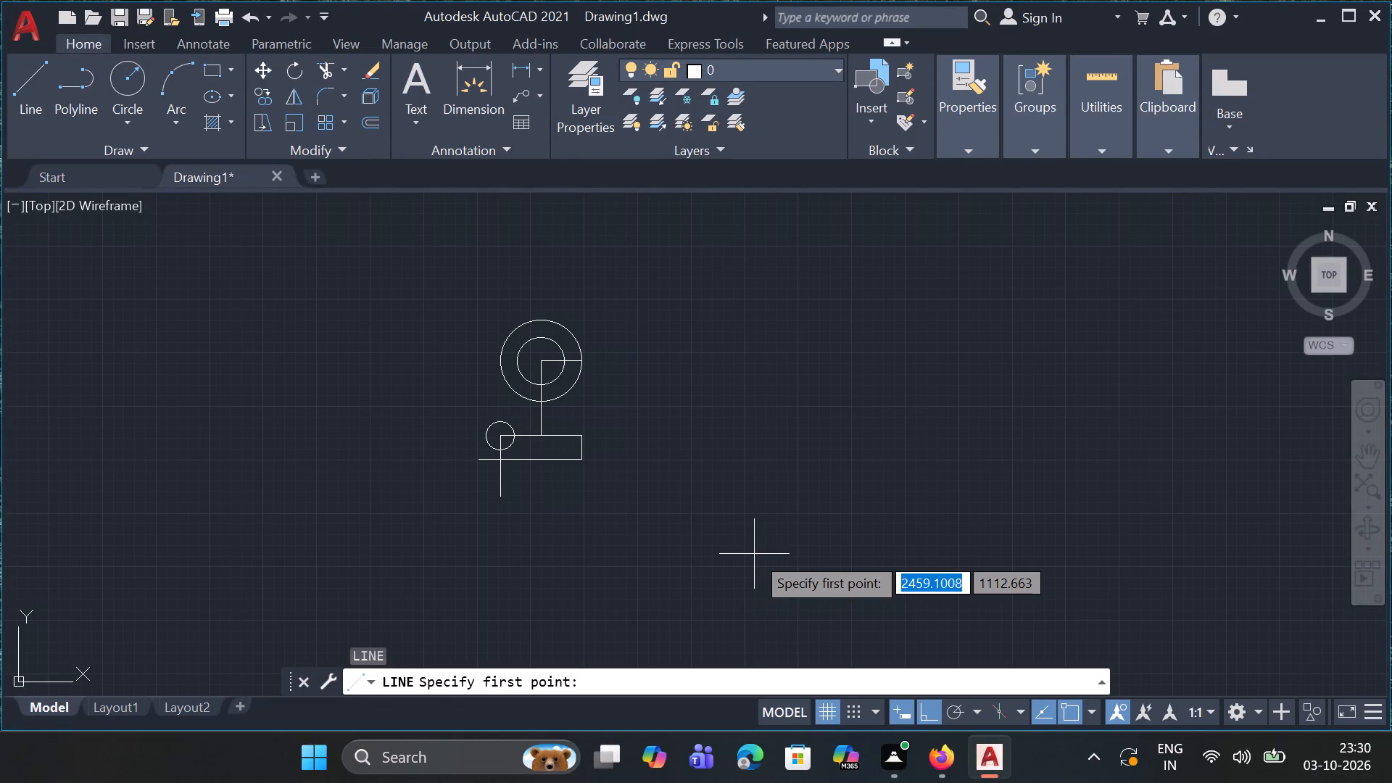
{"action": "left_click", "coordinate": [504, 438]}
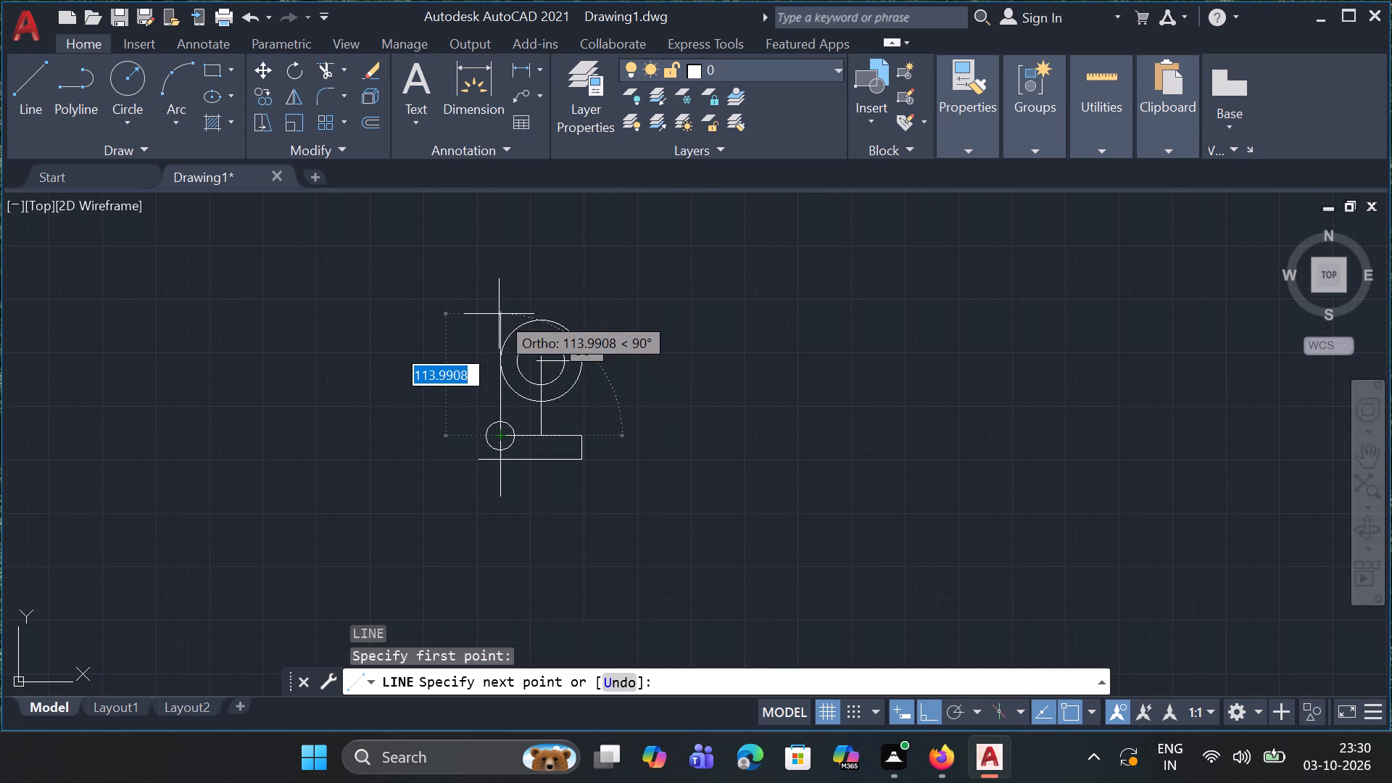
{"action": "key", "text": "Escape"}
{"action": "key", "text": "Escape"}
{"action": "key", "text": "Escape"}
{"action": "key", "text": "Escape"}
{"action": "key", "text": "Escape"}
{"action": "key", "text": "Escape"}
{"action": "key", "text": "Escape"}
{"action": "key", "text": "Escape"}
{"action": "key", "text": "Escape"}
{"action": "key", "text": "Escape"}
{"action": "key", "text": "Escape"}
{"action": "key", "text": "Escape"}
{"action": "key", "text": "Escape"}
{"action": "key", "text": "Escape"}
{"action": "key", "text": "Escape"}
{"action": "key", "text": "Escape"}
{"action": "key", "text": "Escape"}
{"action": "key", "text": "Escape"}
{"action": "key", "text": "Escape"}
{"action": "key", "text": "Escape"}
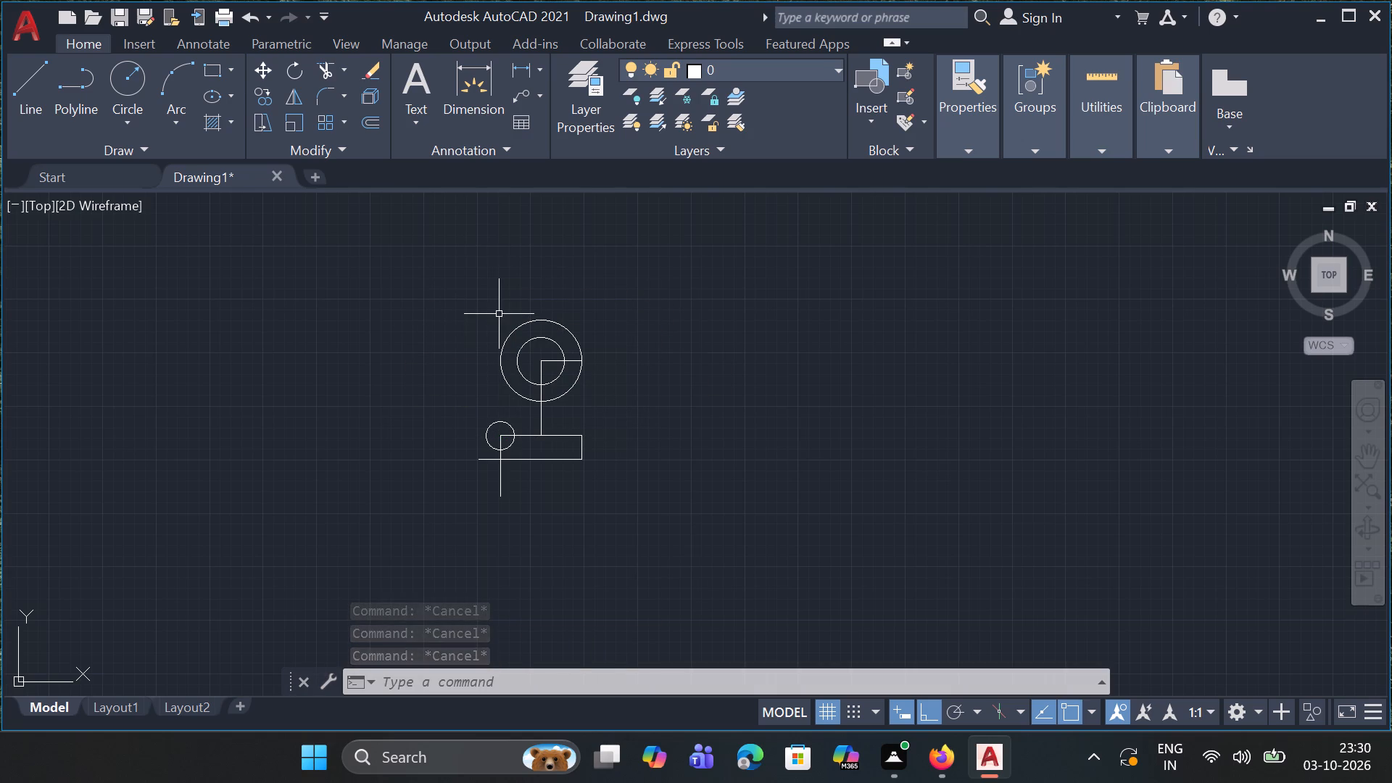
Delete the small circle at the rectangle's upper-left corner and the long vertical line running down from its centre.
{"action": "left_click", "coordinate": [506, 424]}
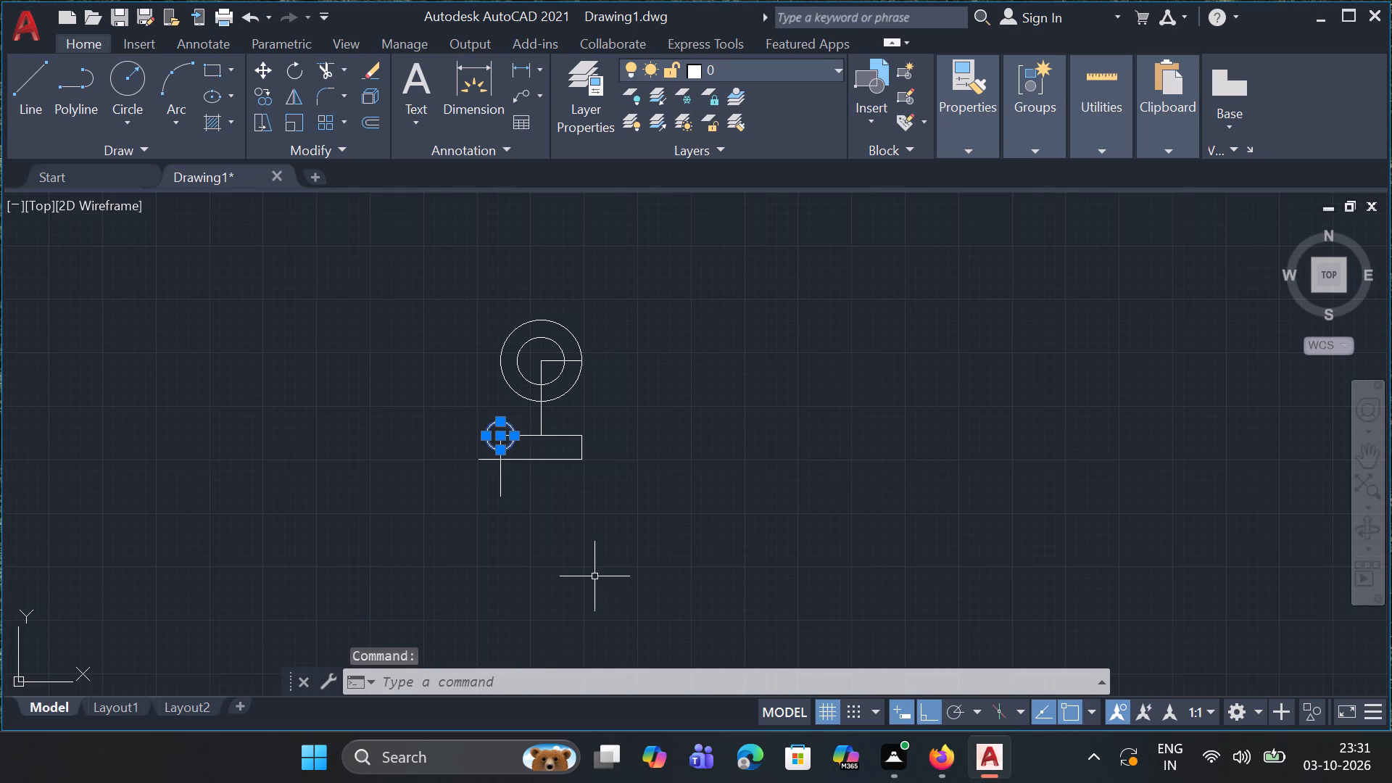
{"action": "key", "text": "Delete"}
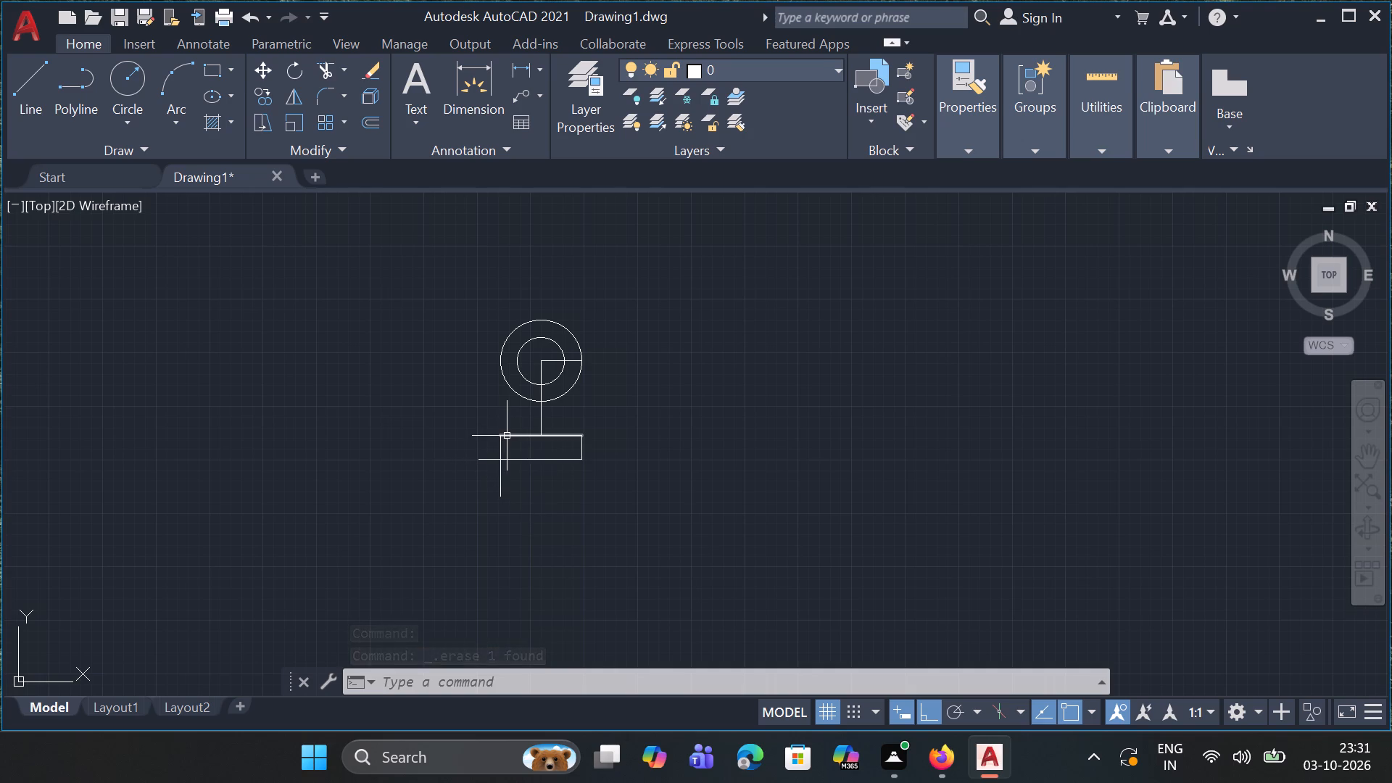
{"action": "scroll", "coordinate": [507, 436], "scroll_direction": "up", "scroll_amount": 2, "text": "ctrl"}
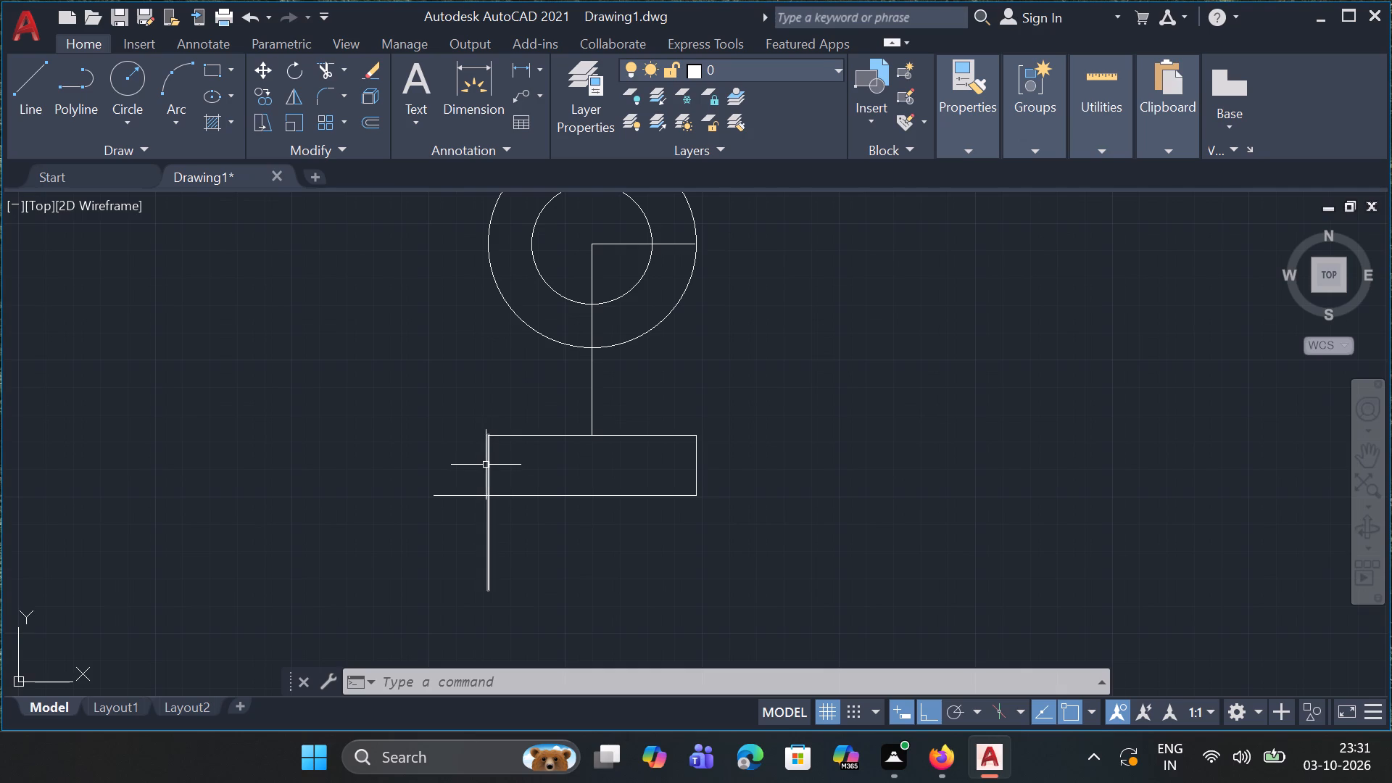
{"action": "left_click", "coordinate": [487, 465]}
{"action": "key", "text": "Delete"}
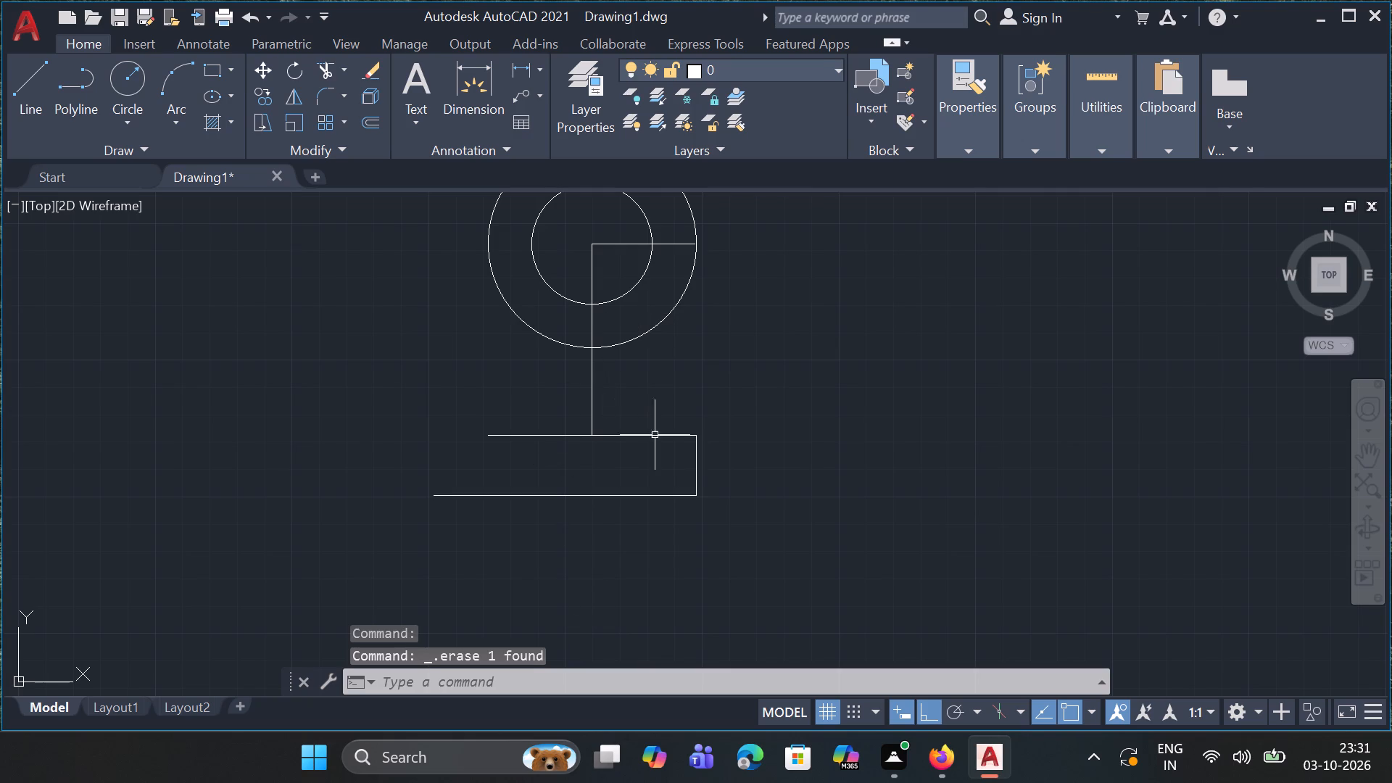
Draw a 38-unit line leftward along the rectangle's top edge, starting from the lower endpoint of the 70-unit vertical line.
{"action": "key", "text": "l"}
{"action": "key", "text": "Return"}
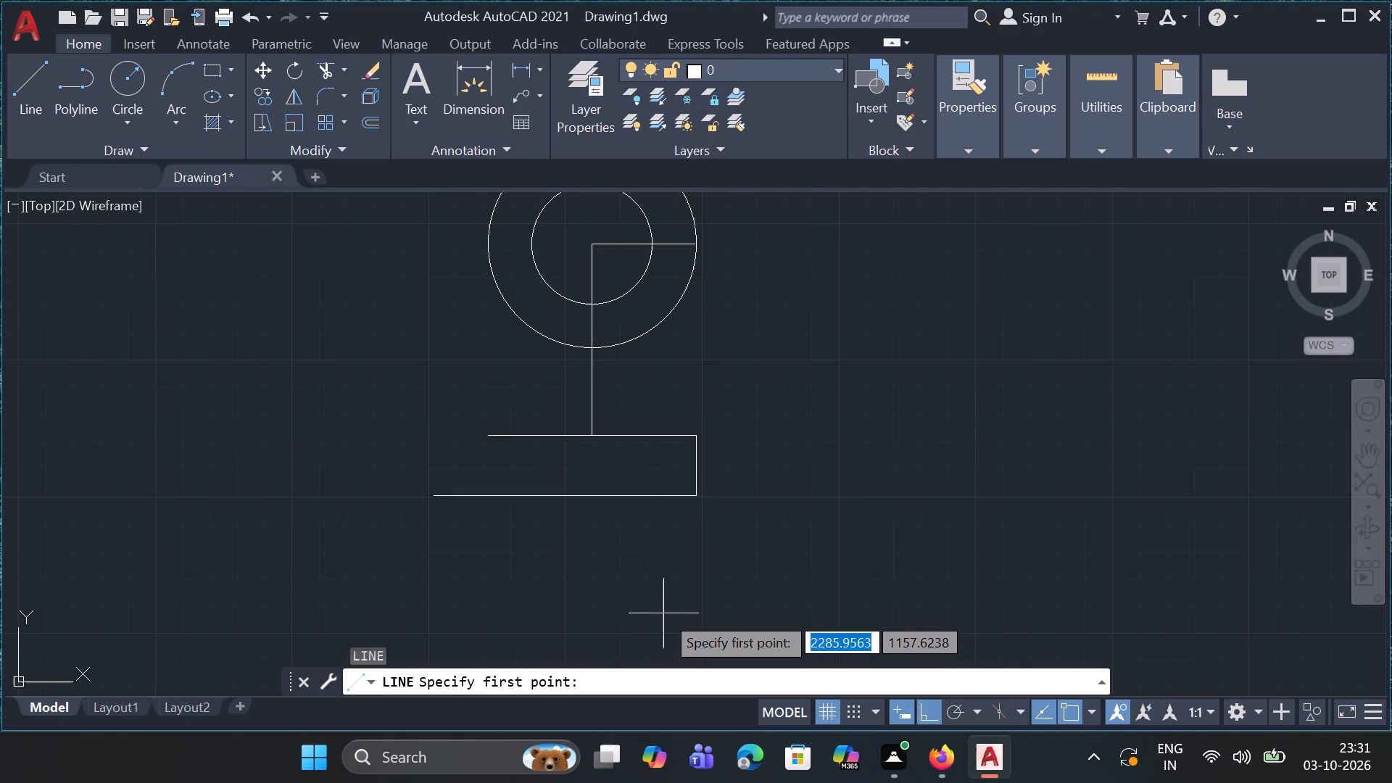
{"action": "left_click", "coordinate": [597, 437]}
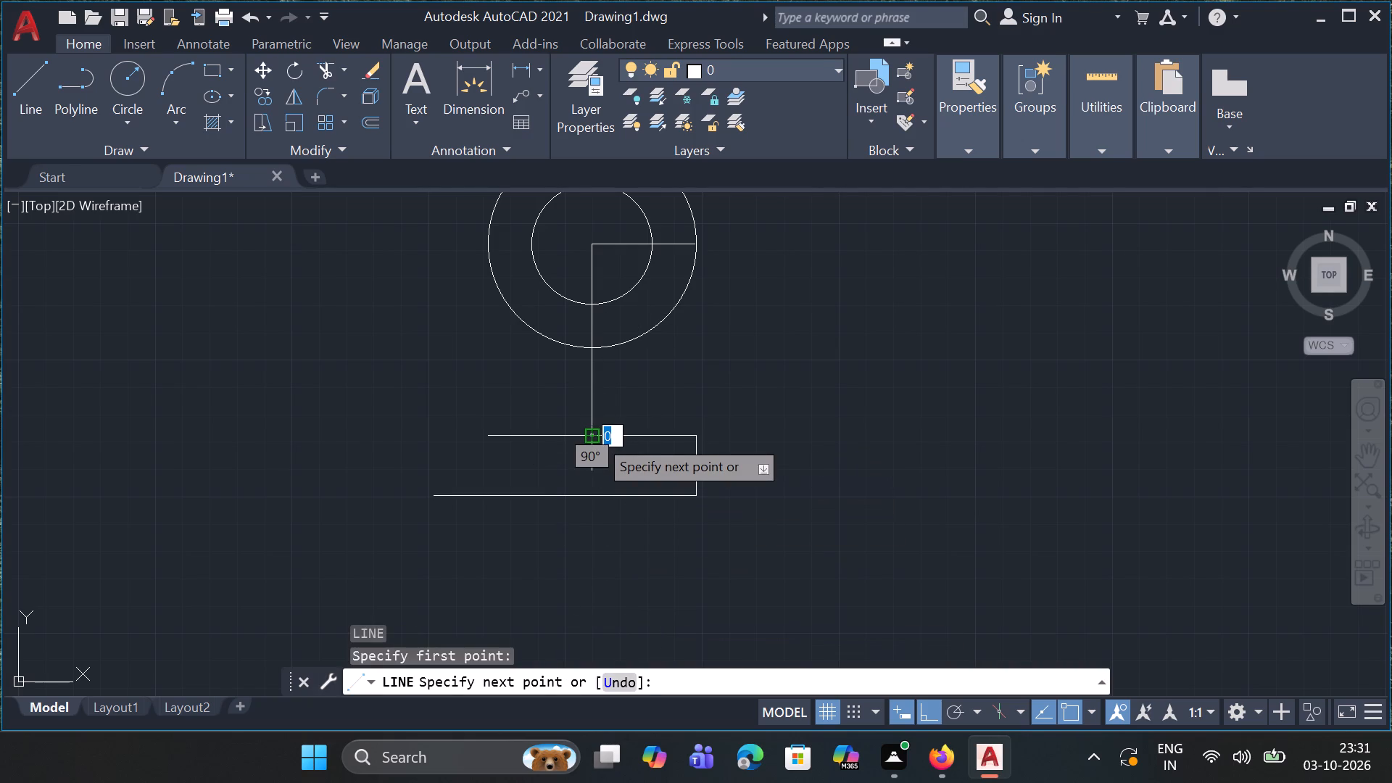
{"action": "type", "text": "38"}
{"action": "key", "text": "Return"}
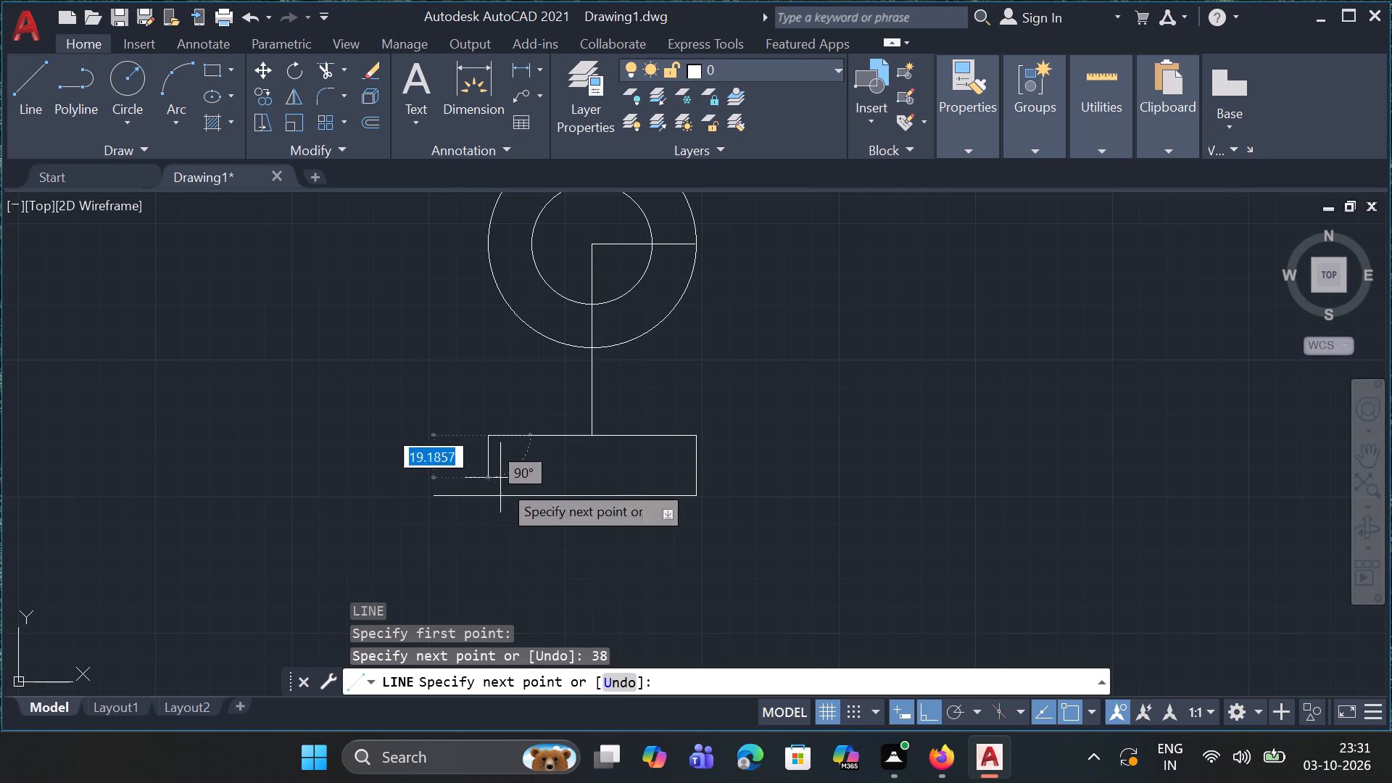
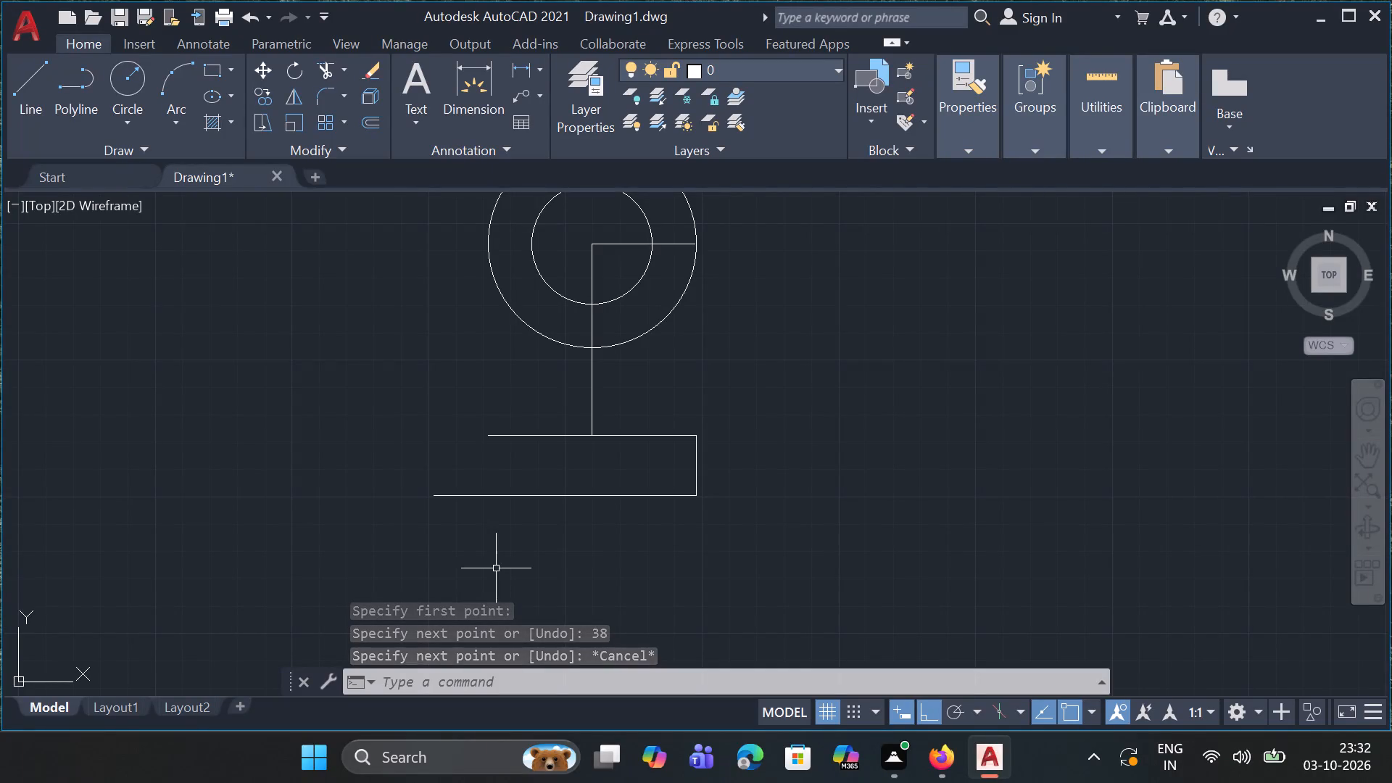
Draw a circle of diameter 26 centred on the left endpoint of the 38-unit horizontal line.
{"action": "left_click", "coordinate": [125, 120]}
{"action": "left_click", "coordinate": [185, 203]}
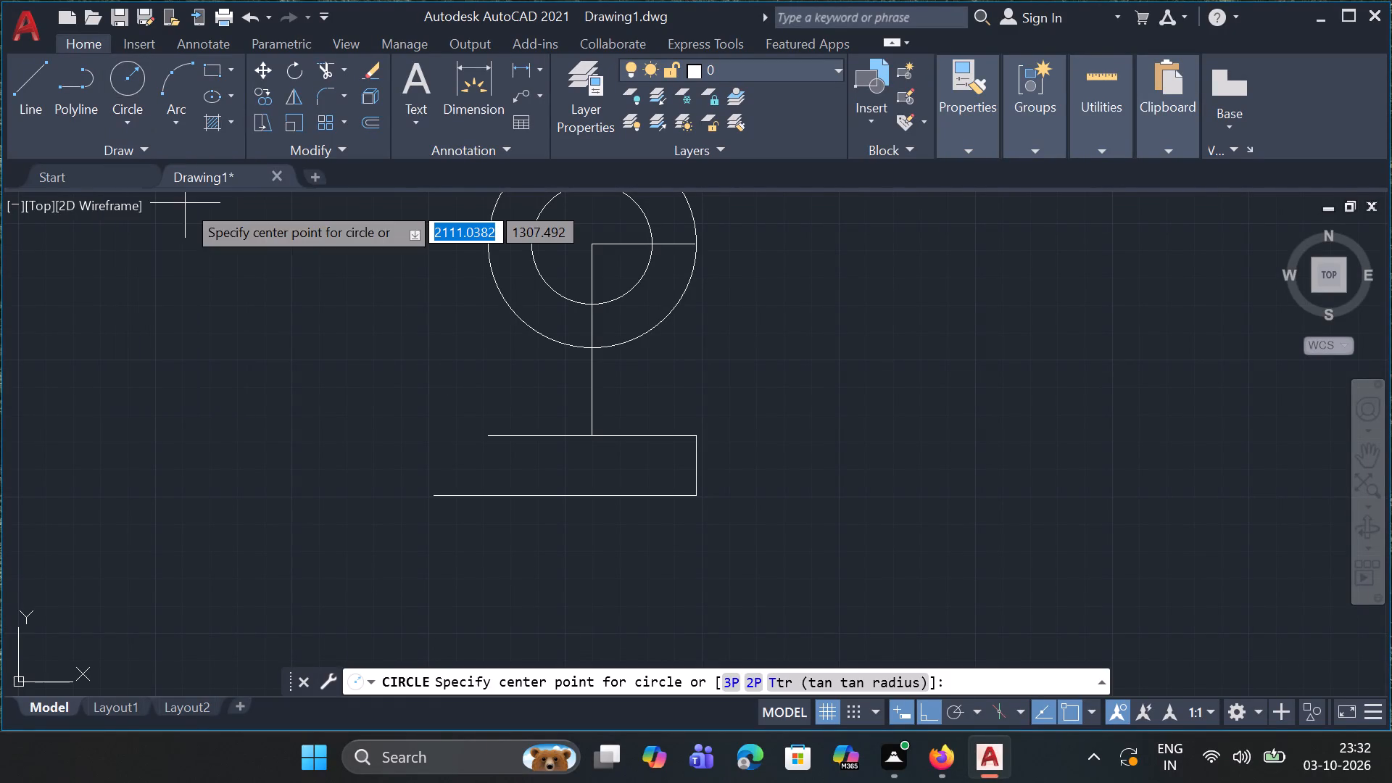
{"action": "left_click", "coordinate": [490, 434]}
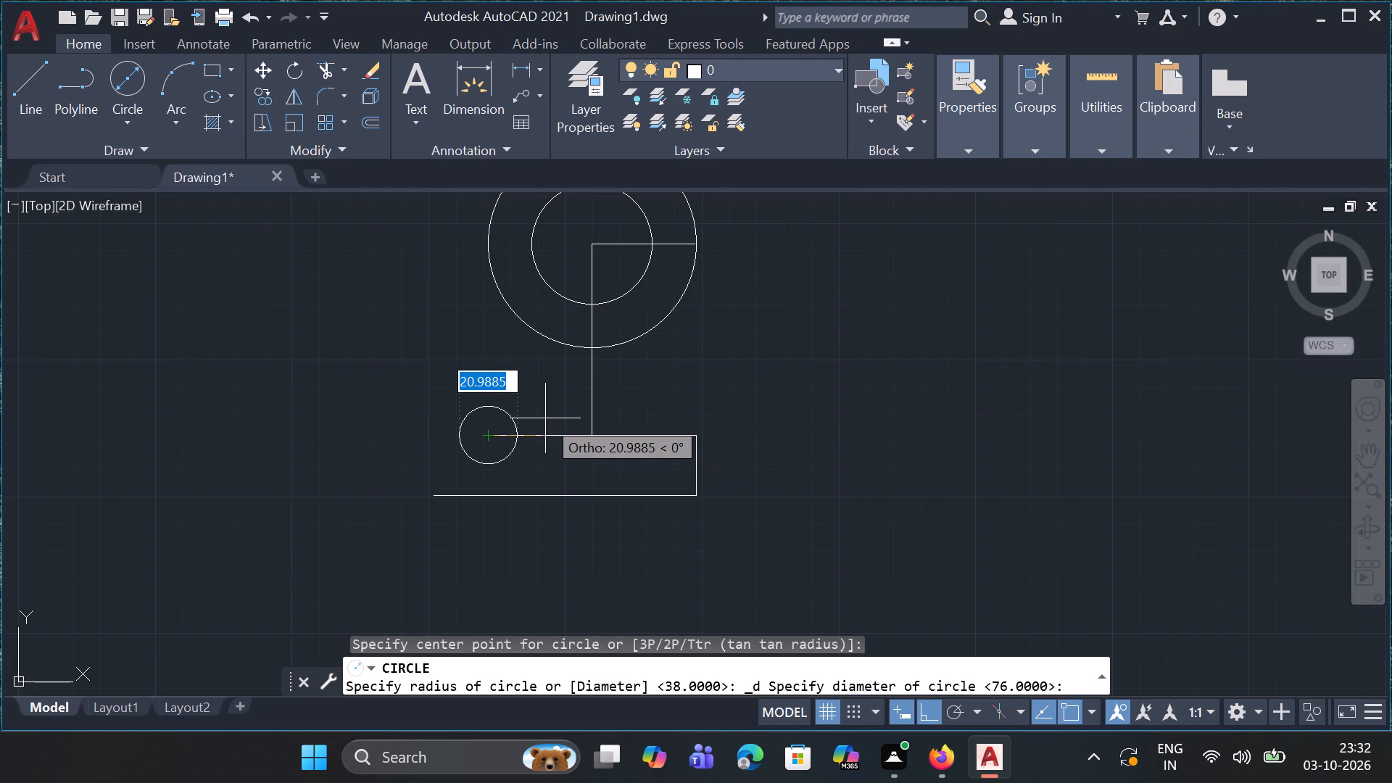
{"action": "type", "text": "26"}
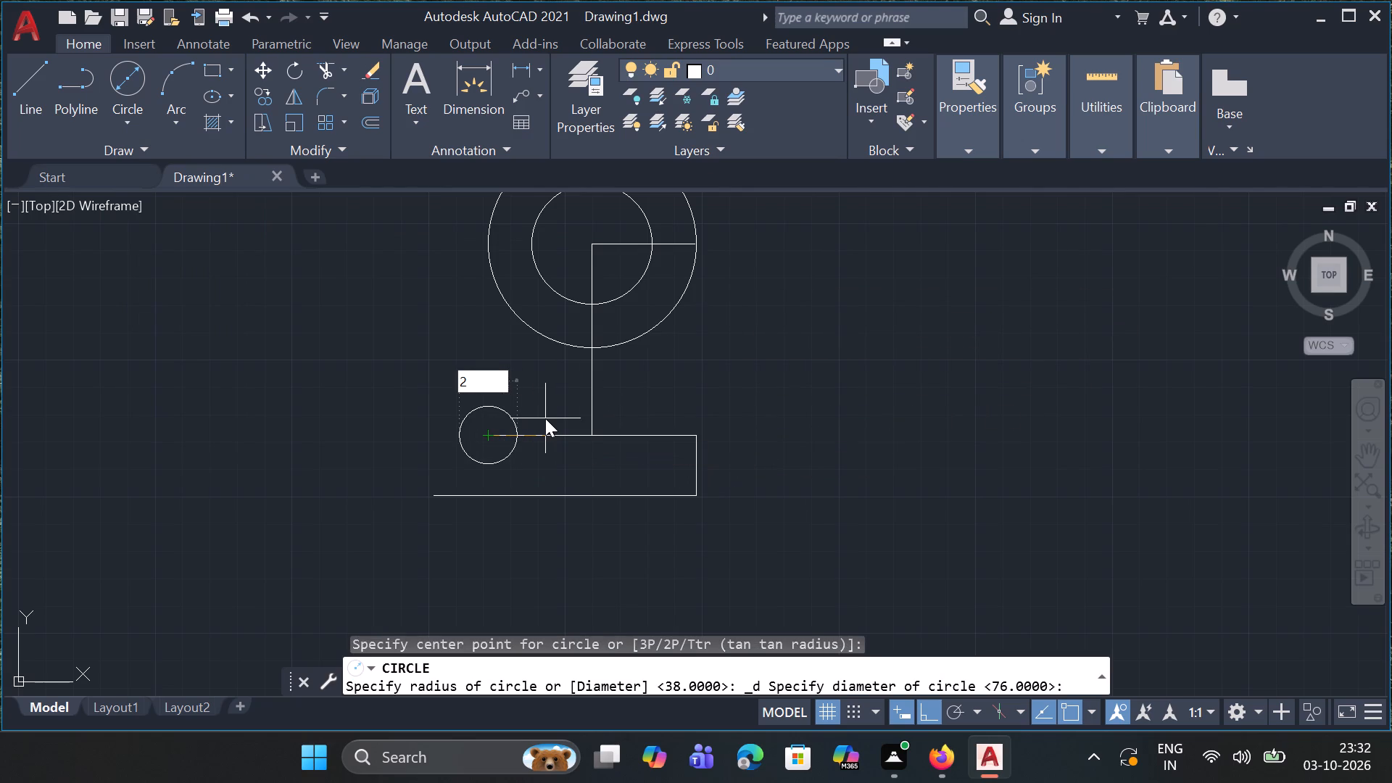
{"action": "key", "text": "Return"}
{"action": "key", "text": "Escape"}
{"action": "key", "text": "Escape"}
{"action": "key", "text": "Escape"}
{"action": "key", "text": "Escape"}
{"action": "key", "text": "Escape"}
{"action": "key", "text": "Escape"}
{"action": "key", "text": "Escape"}
{"action": "key", "text": "Escape"}
{"action": "key", "text": "Escape"}
{"action": "key", "text": "Escape"}
{"action": "key", "text": "Escape"}
{"action": "key", "text": "Escape"}
{"action": "key", "text": "Escape"}
{"action": "key", "text": "Escape"}
{"action": "key", "text": "Escape"}
{"action": "key", "text": "Escape"}
{"action": "key", "text": "Escape"}
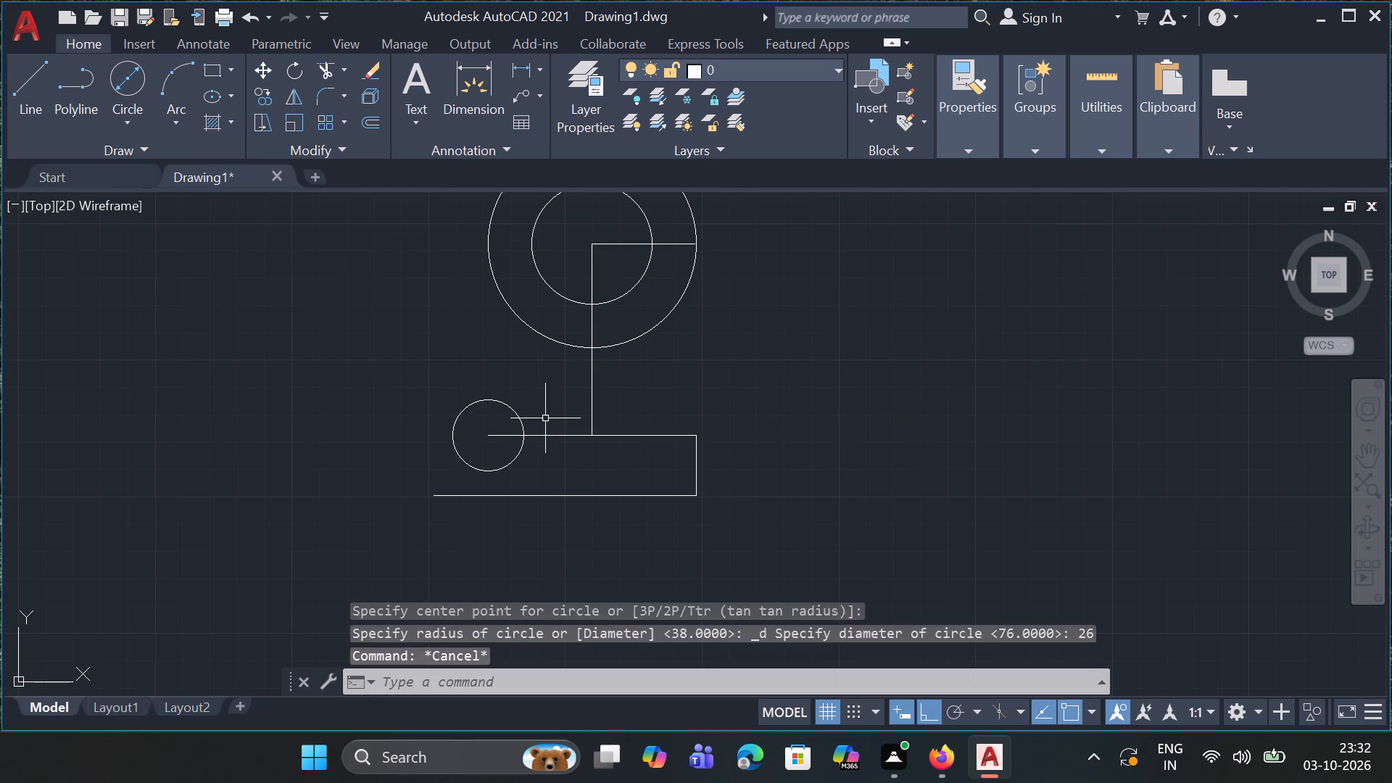
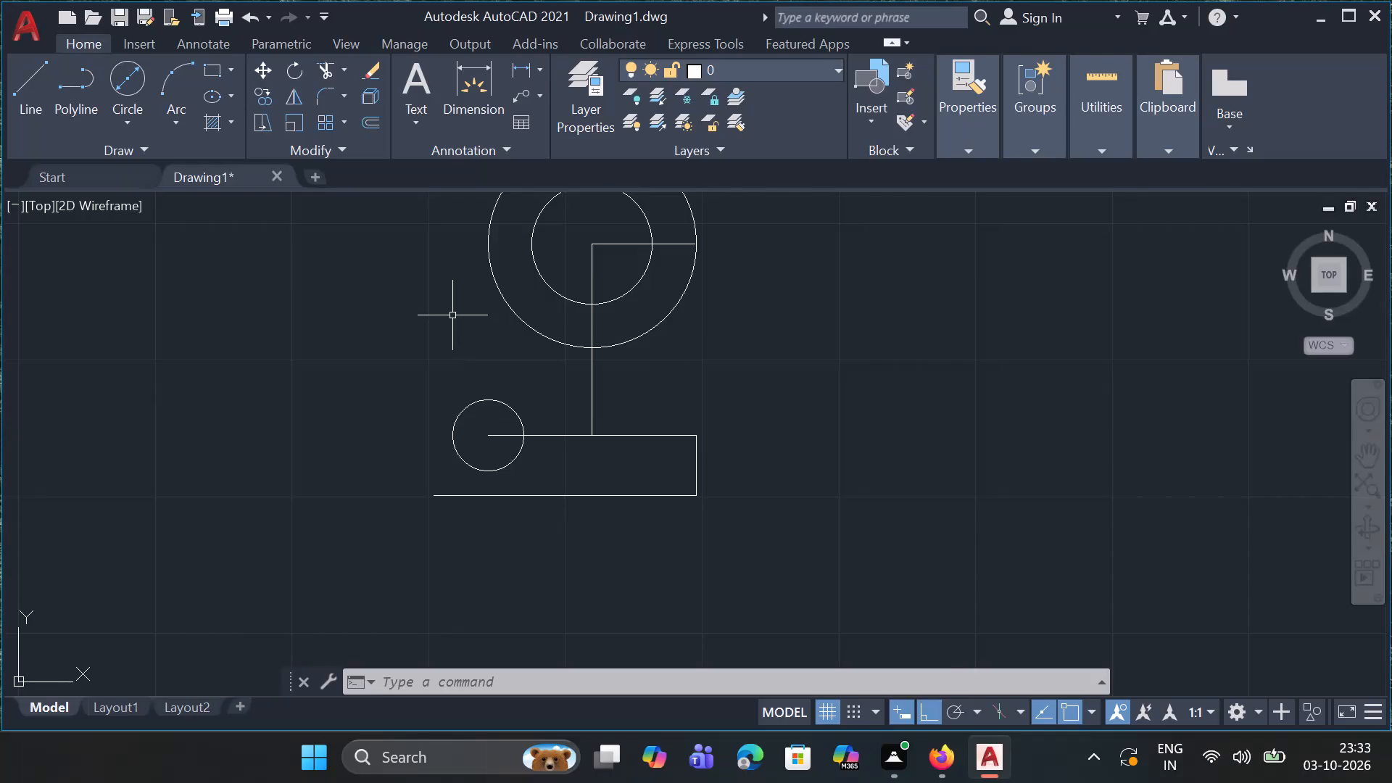
Draw connected lines from the 26-diameter circle's centre up 70 units to the outer concentric circle's left quadrant, and across to its centre.
{"action": "scroll", "coordinate": [452, 315], "scroll_direction": "down", "scroll_amount": 2, "text": "ctrl"}
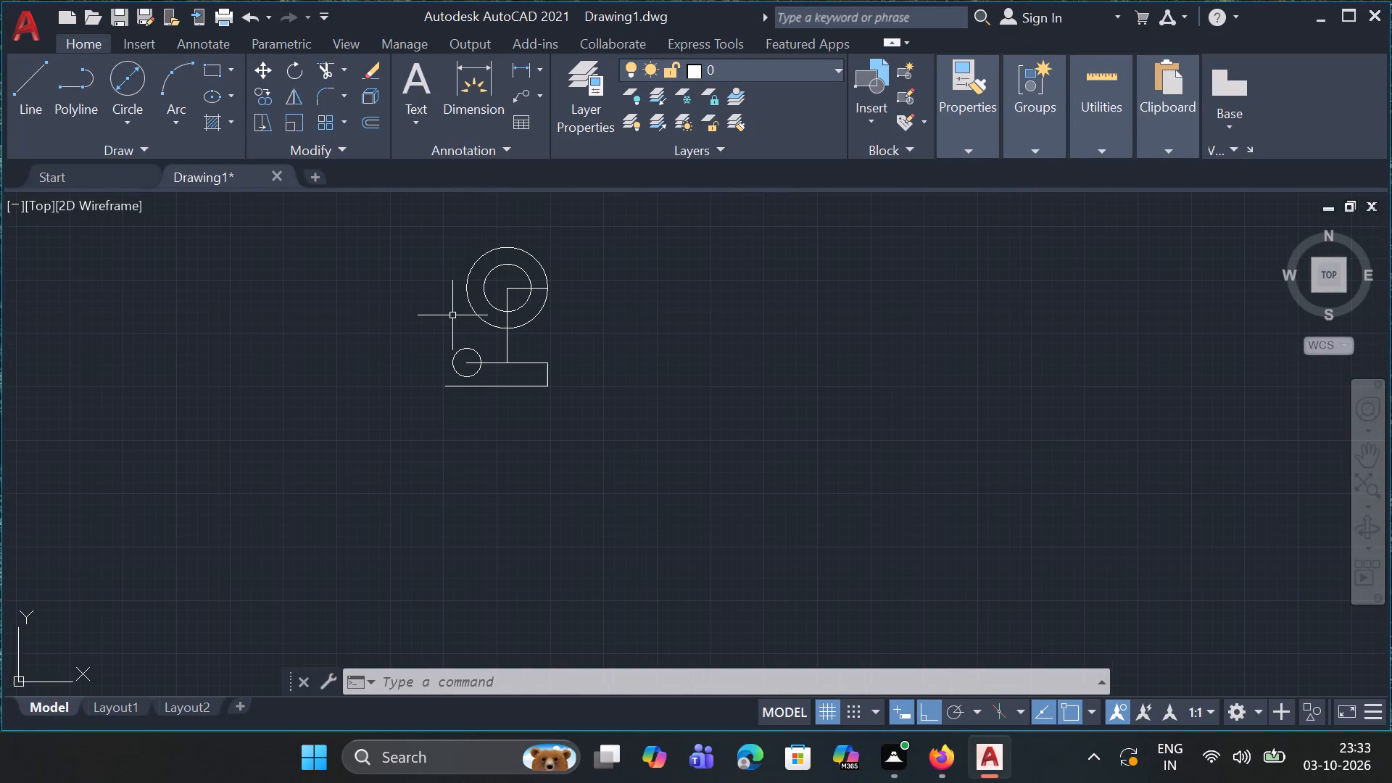
{"action": "scroll", "coordinate": [477, 228], "scroll_direction": "up", "scroll_amount": 3, "text": "ctrl"}
{"action": "scroll", "coordinate": [477, 228], "scroll_direction": "down", "scroll_amount": 2, "text": "ctrl"}
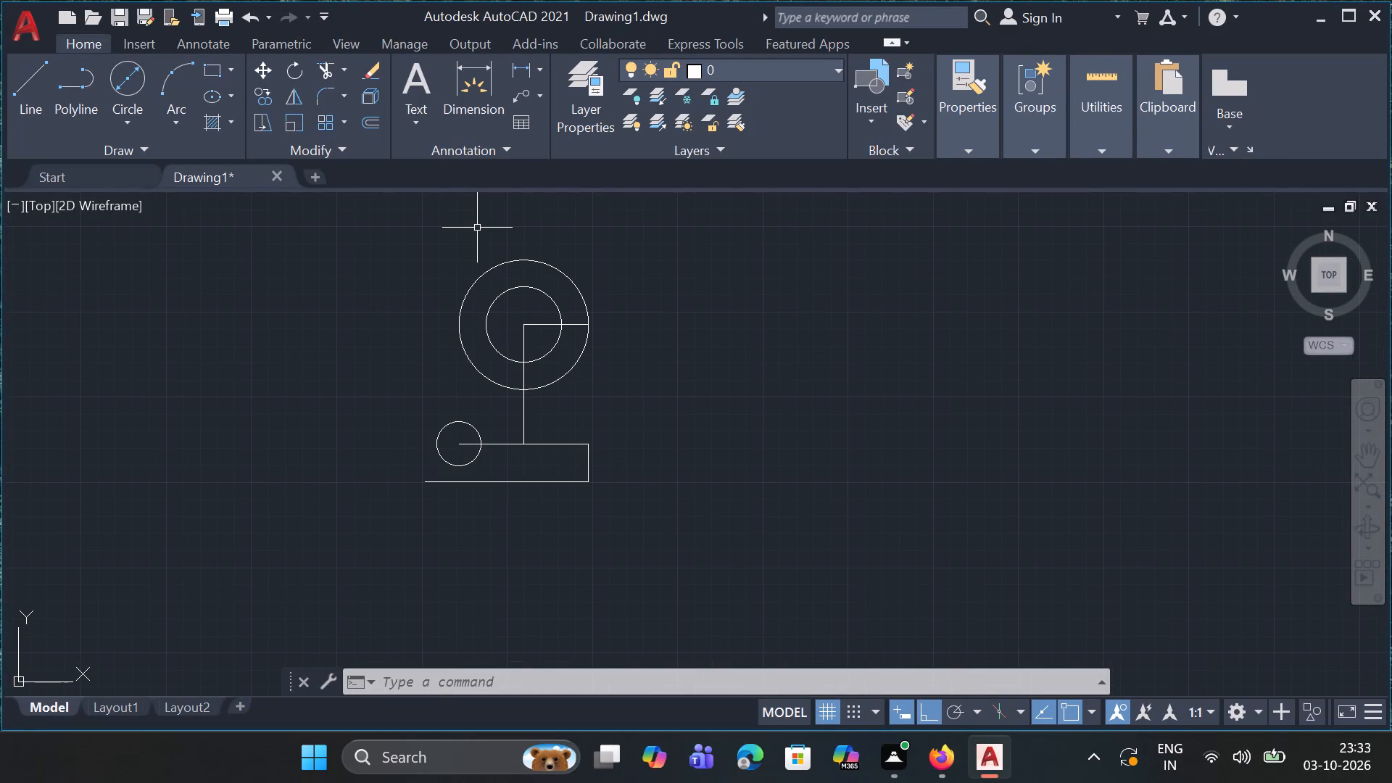
{"action": "scroll", "coordinate": [477, 228], "scroll_direction": "up", "scroll_amount": 1, "text": "ctrl"}
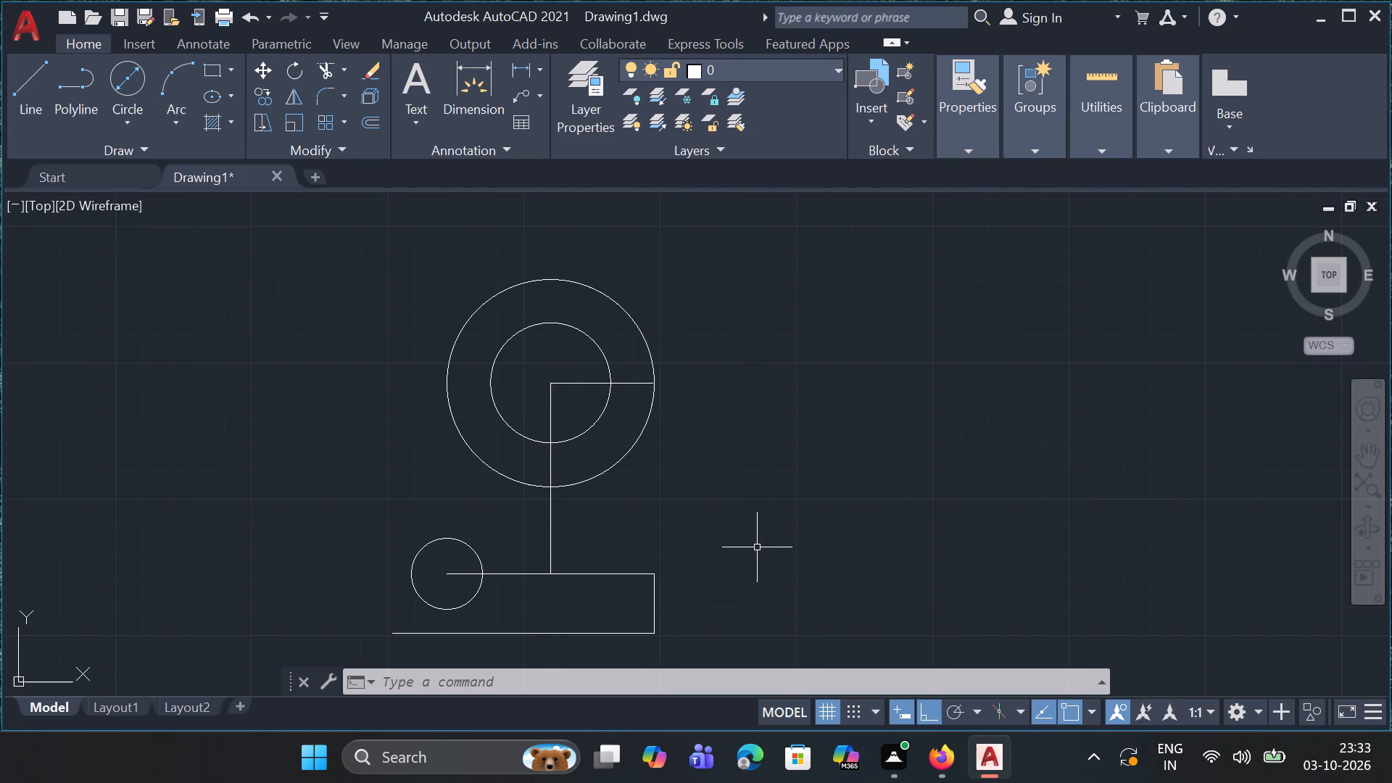
{"action": "key", "text": "l"}
{"action": "key", "text": "Return"}
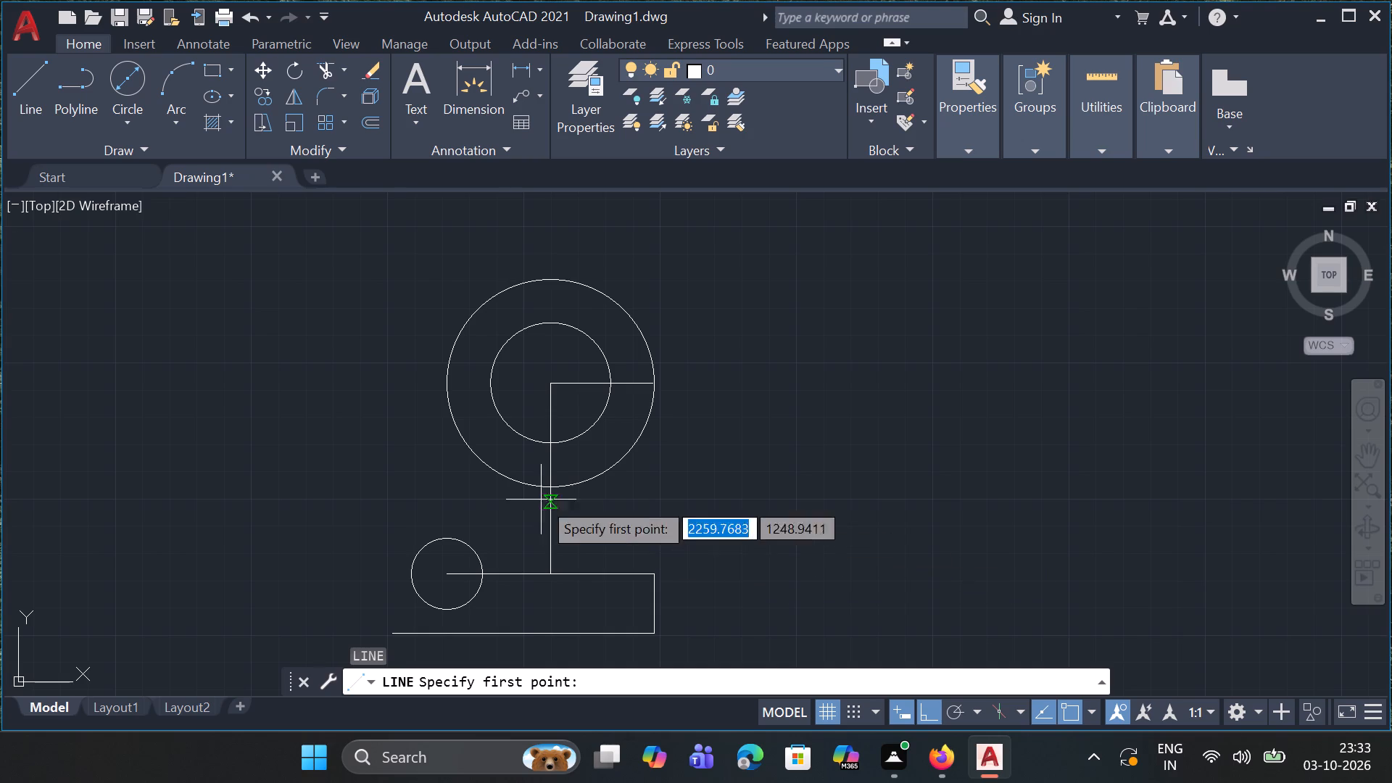
{"action": "left_click", "coordinate": [445, 576]}
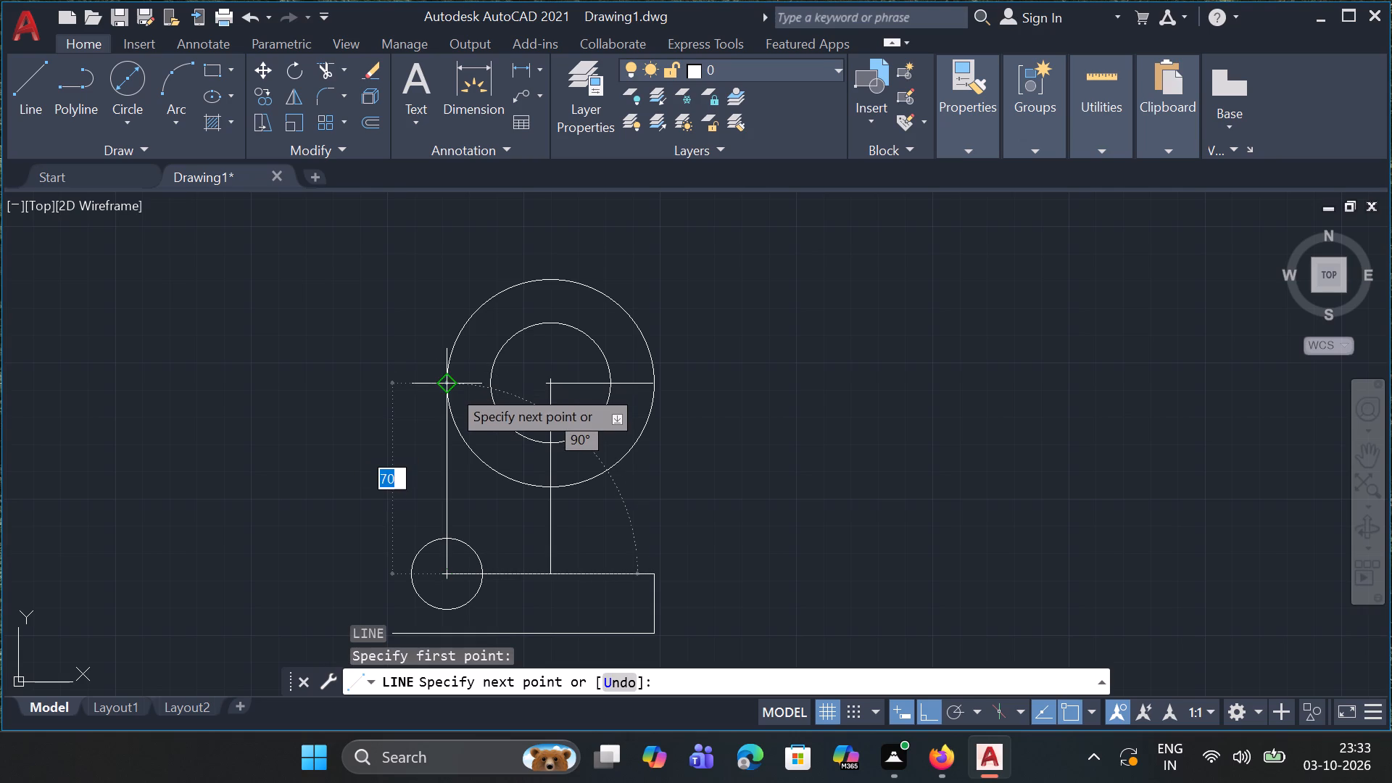
{"action": "left_click_drag", "start_coordinate": [450, 387], "coordinate": [550, 389]}
{"action": "left_click", "coordinate": [550, 389]}
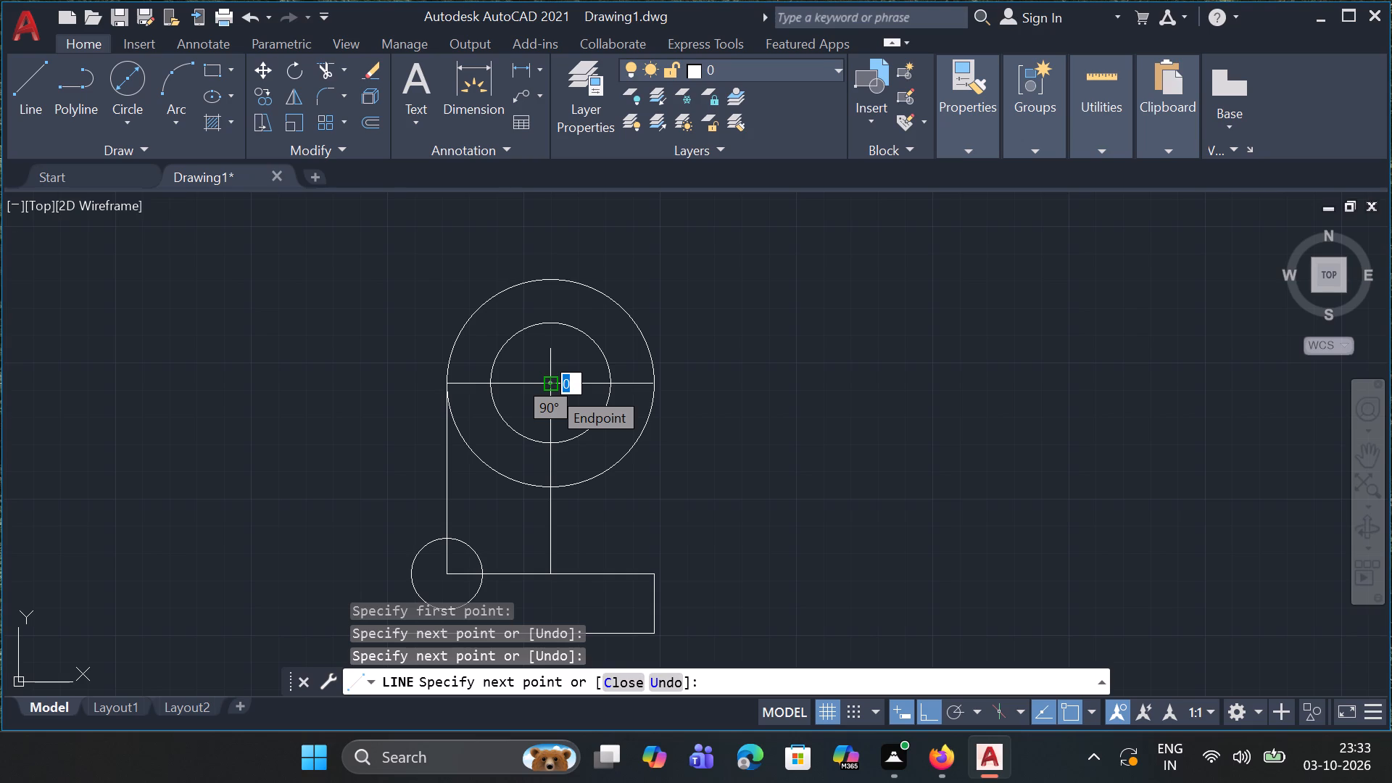
{"action": "key", "text": "Escape"}
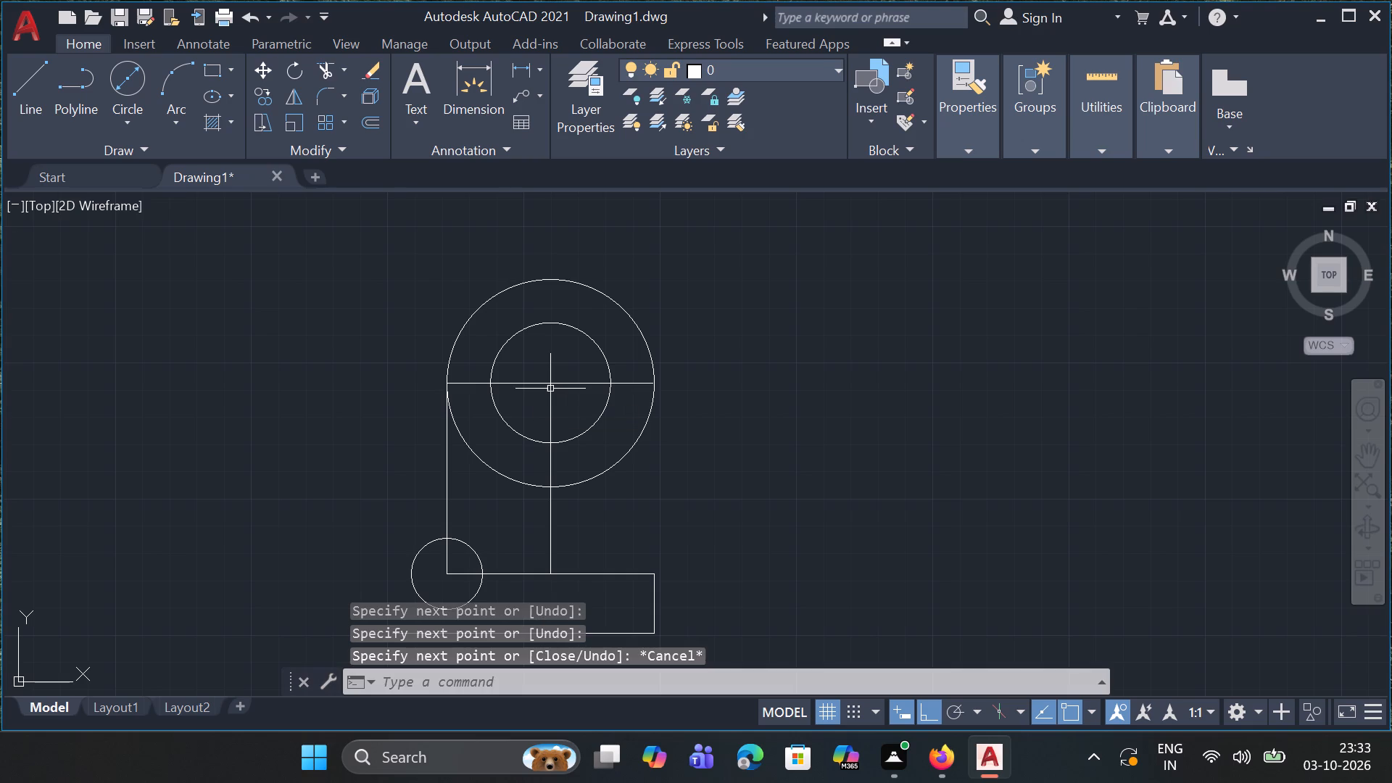
Erase the vertical line between the 26-diameter circle's centre and the large circle's left quadrant.
{"action": "left_click", "coordinate": [448, 459]}
{"action": "key", "text": "Delete"}
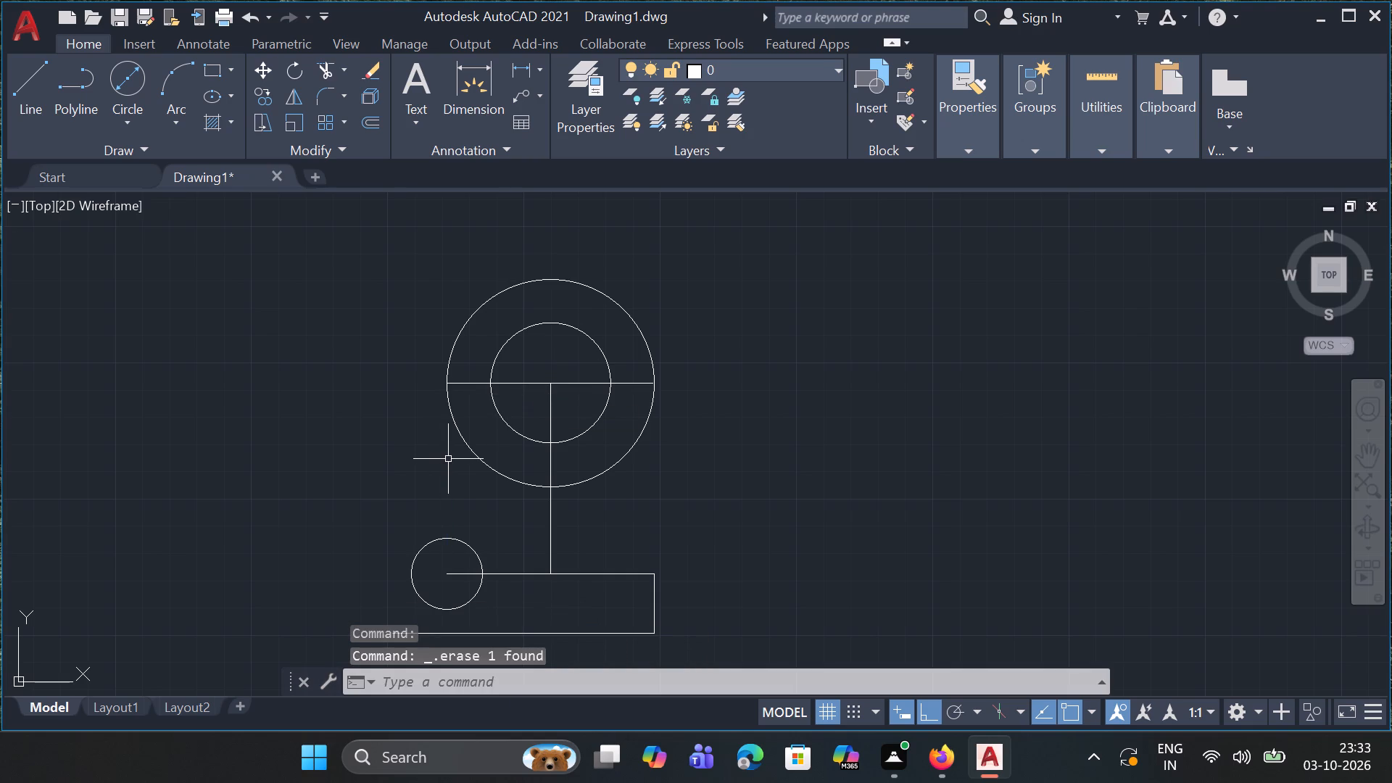
Draw a vertical line 144 units upward from the centre of the 26-diameter circle.
{"action": "key", "text": "l"}
{"action": "key", "text": "Return"}
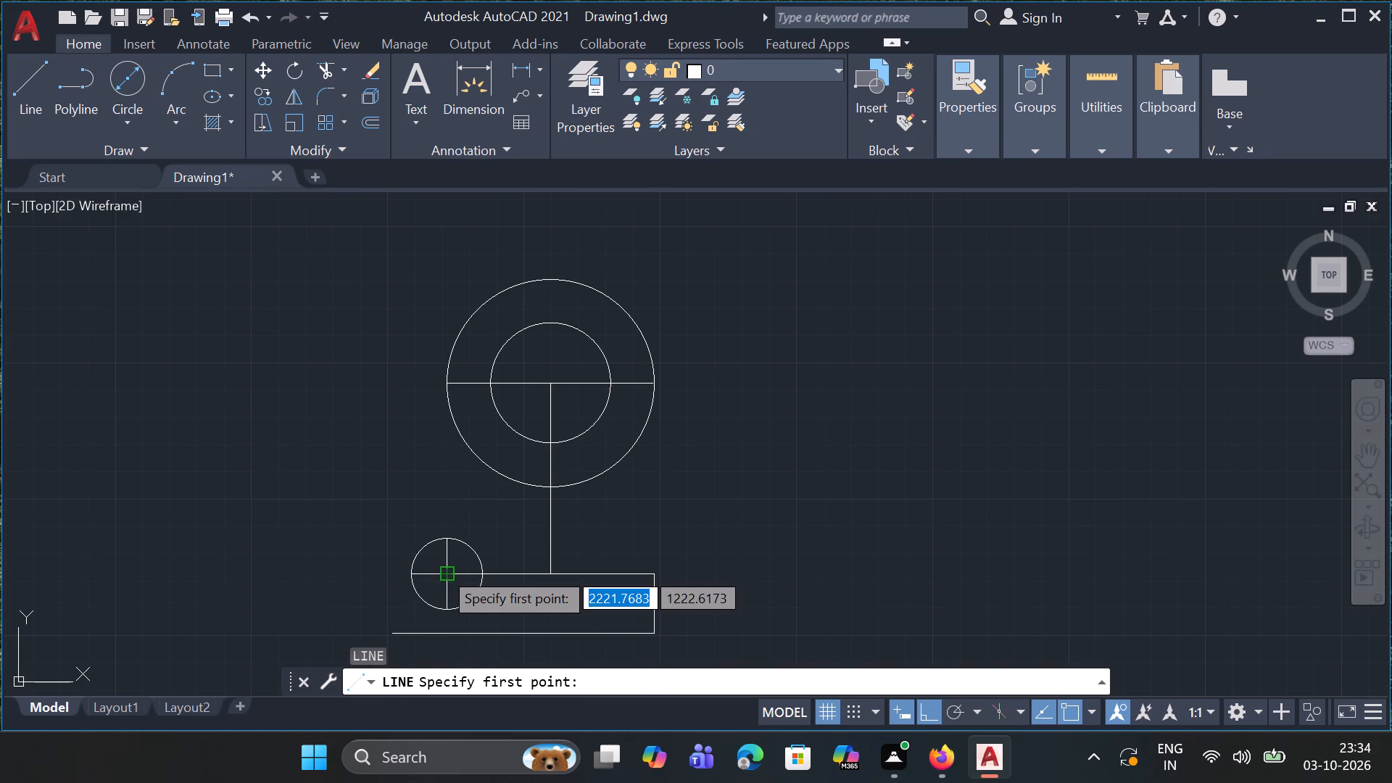
{"action": "left_click", "coordinate": [442, 569]}
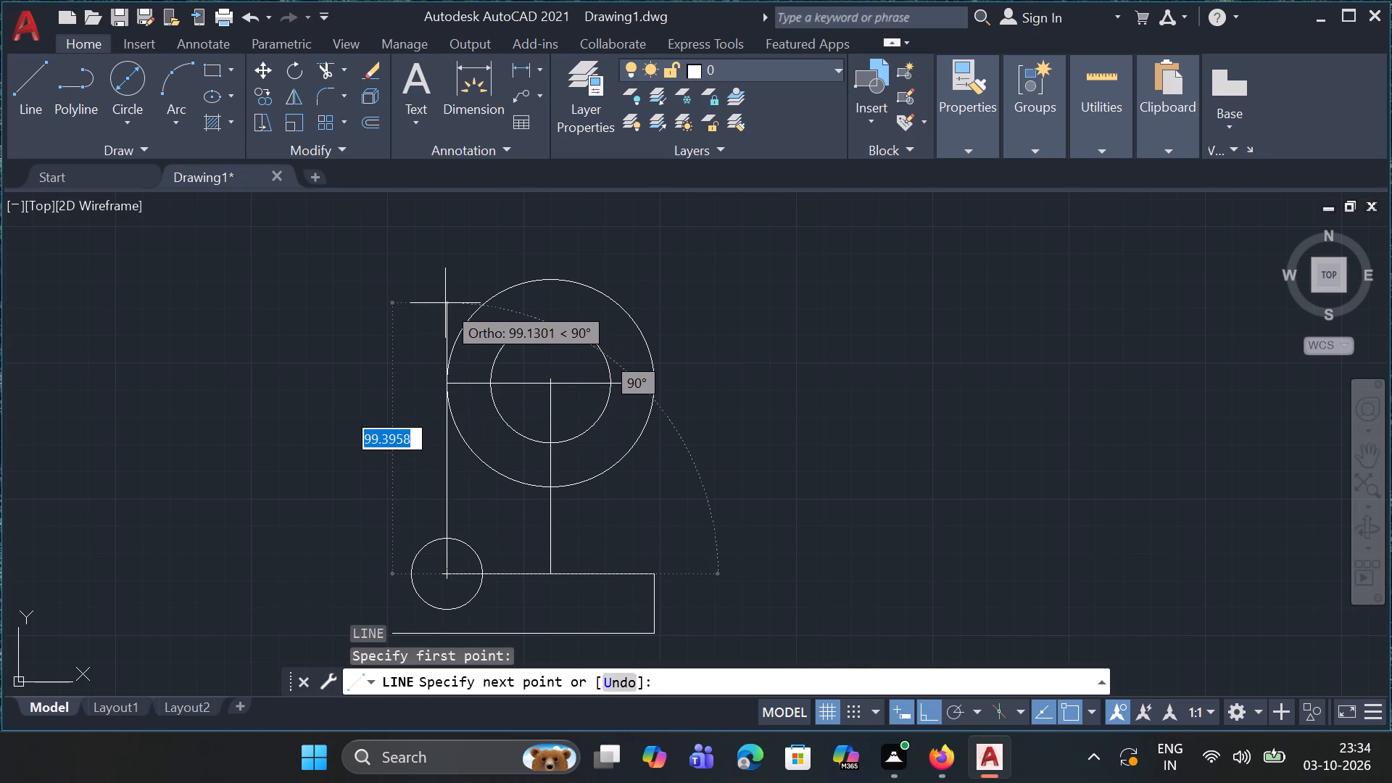
{"action": "type", "text": "144"}
{"action": "key", "text": "Return"}
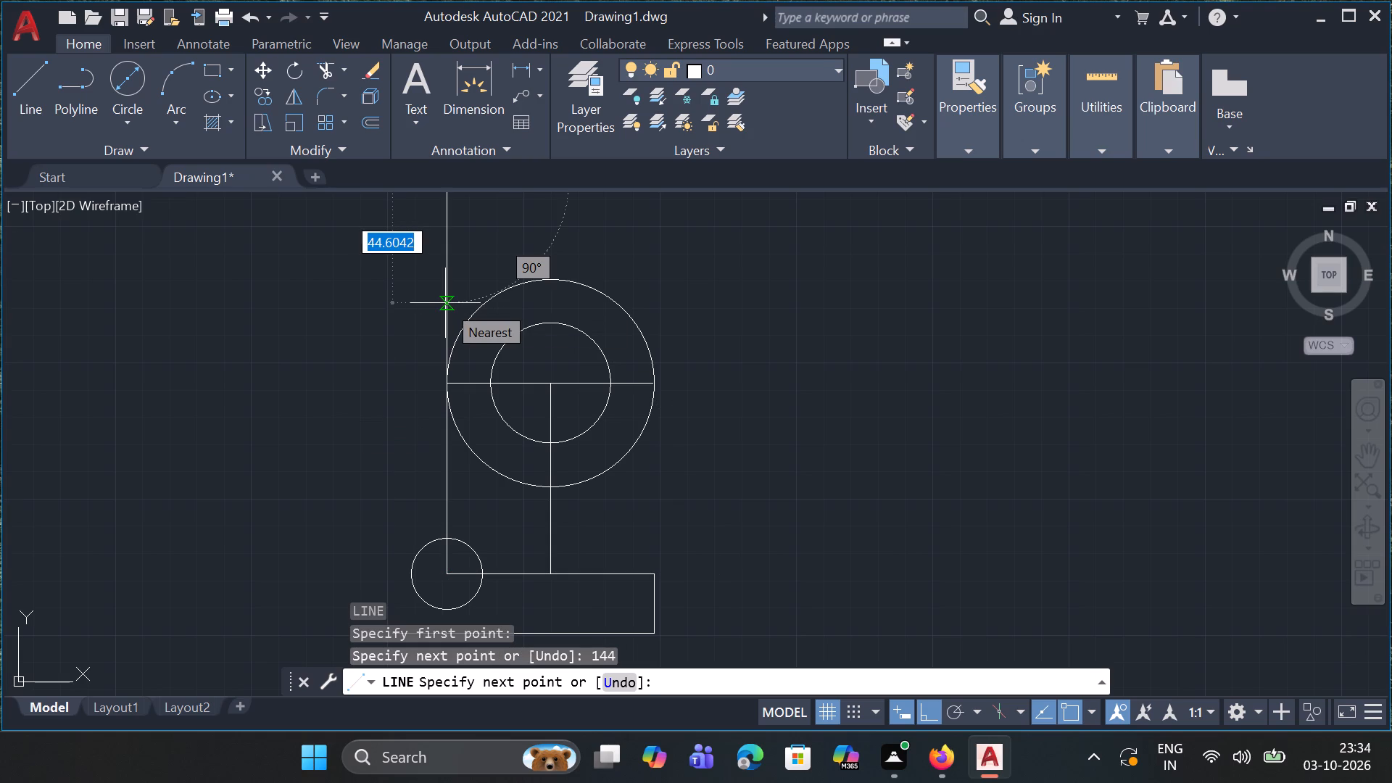
Add a horizontal centre mark at the 144-unit line's upper end, about 25 units to its right and back past it to the left.
{"action": "scroll", "coordinate": [445, 303], "scroll_direction": "down", "scroll_amount": 2, "text": "ctrl"}
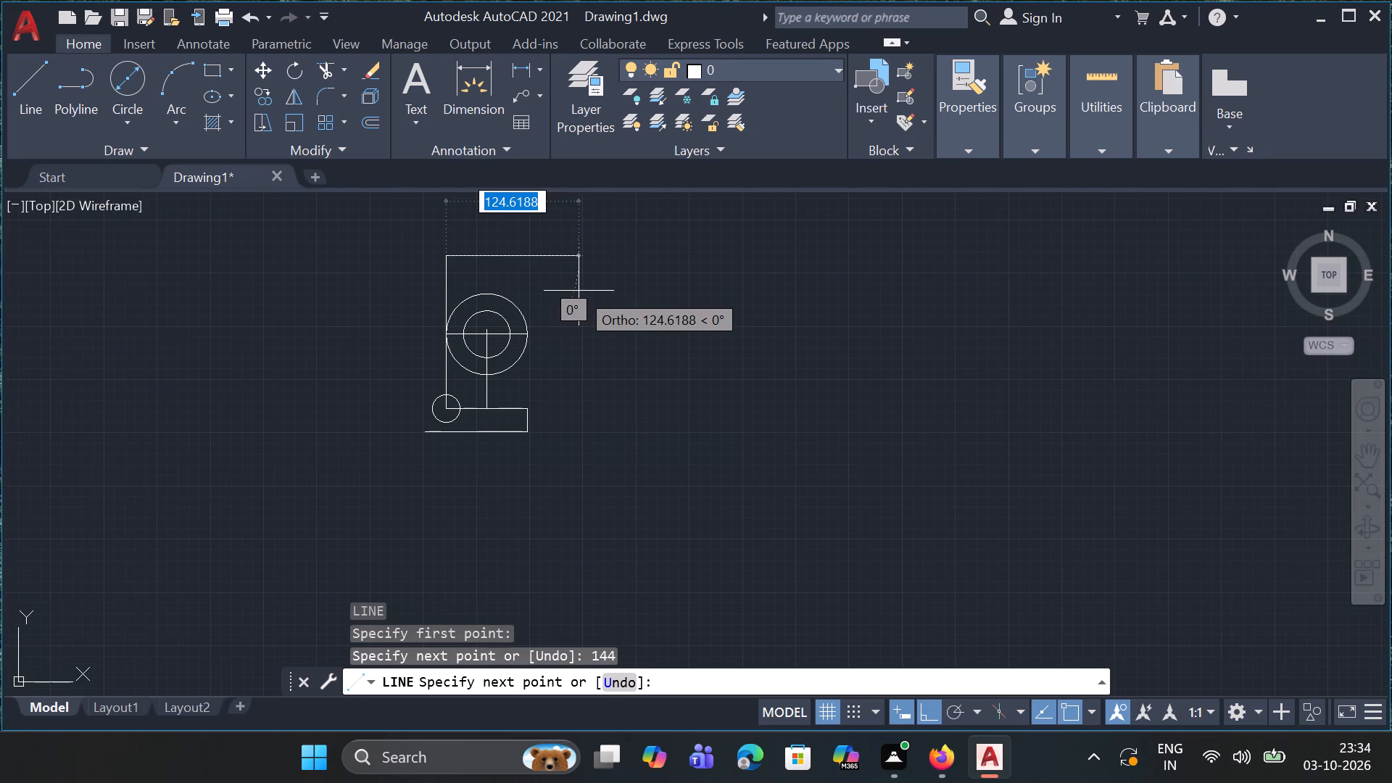
{"action": "left_click", "coordinate": [472, 256]}
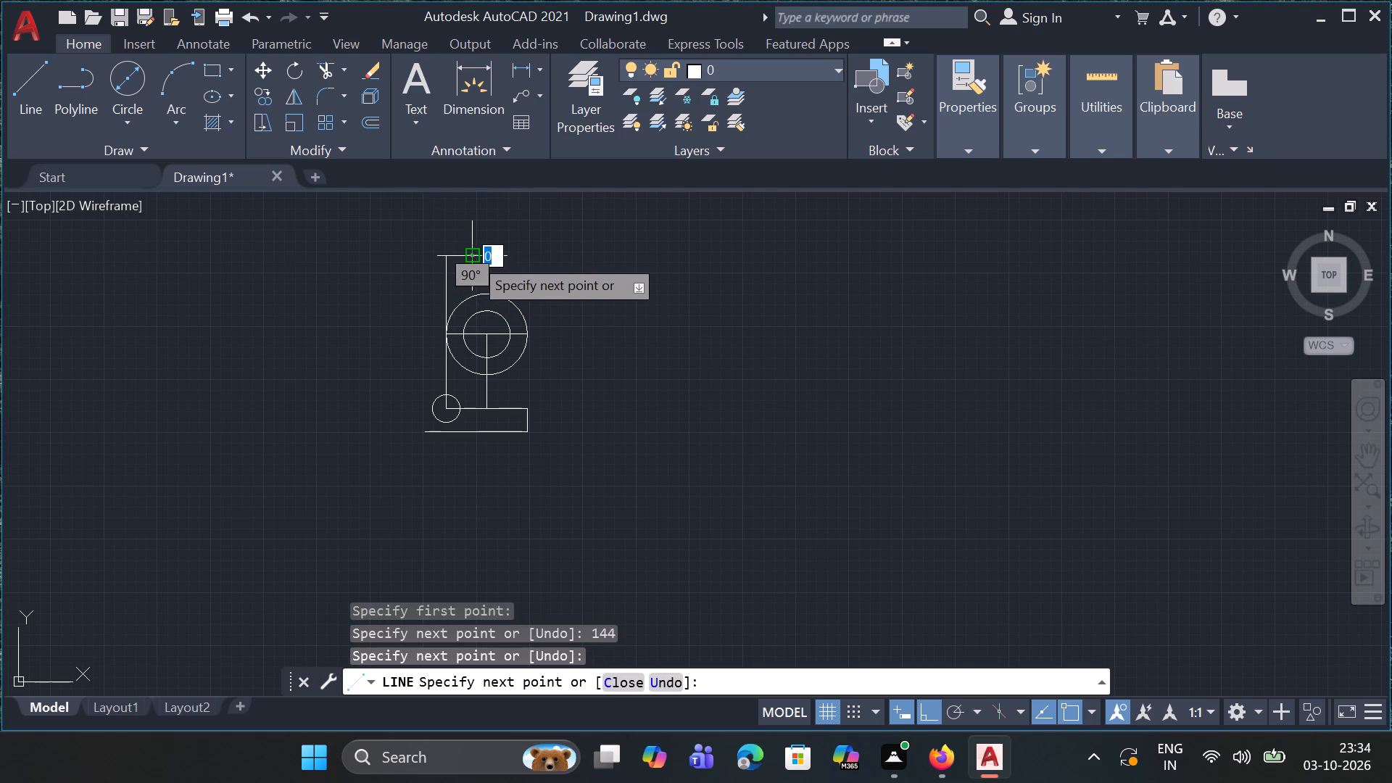
{"action": "left_click", "coordinate": [426, 256]}
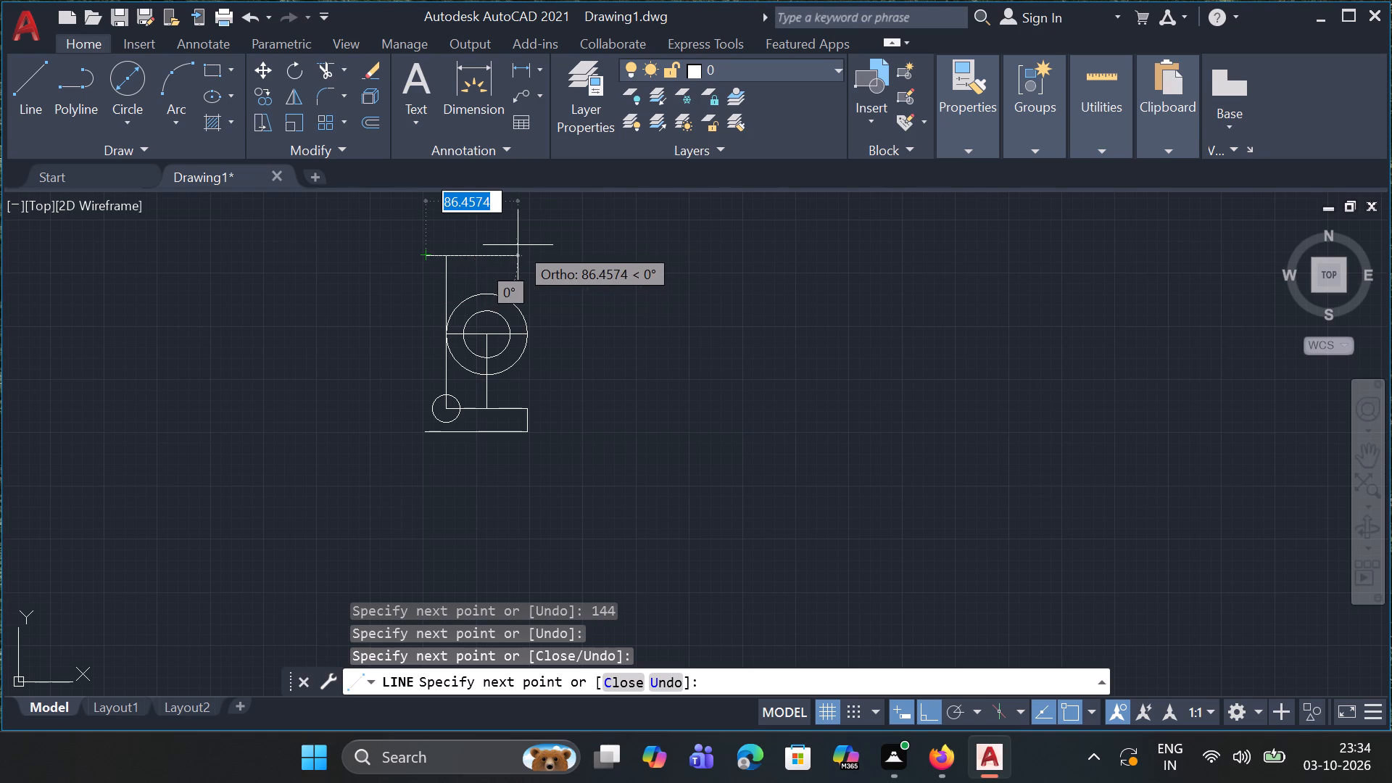
{"action": "key", "text": "Escape"}
Extend the centre mark with a short vertical line upward from the top end of the 144-unit line.
{"action": "key", "text": "l"}
{"action": "key", "text": "Return"}
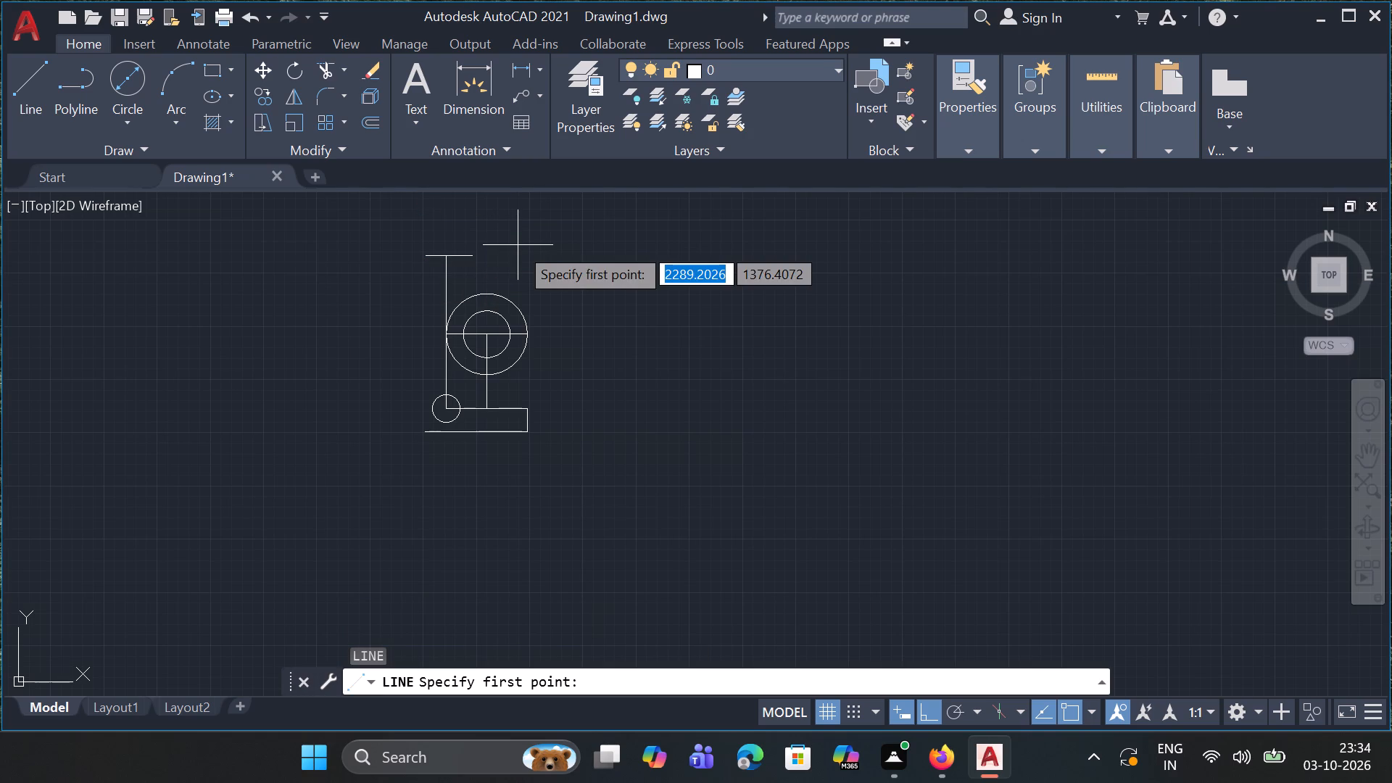
{"action": "left_click", "coordinate": [442, 257]}
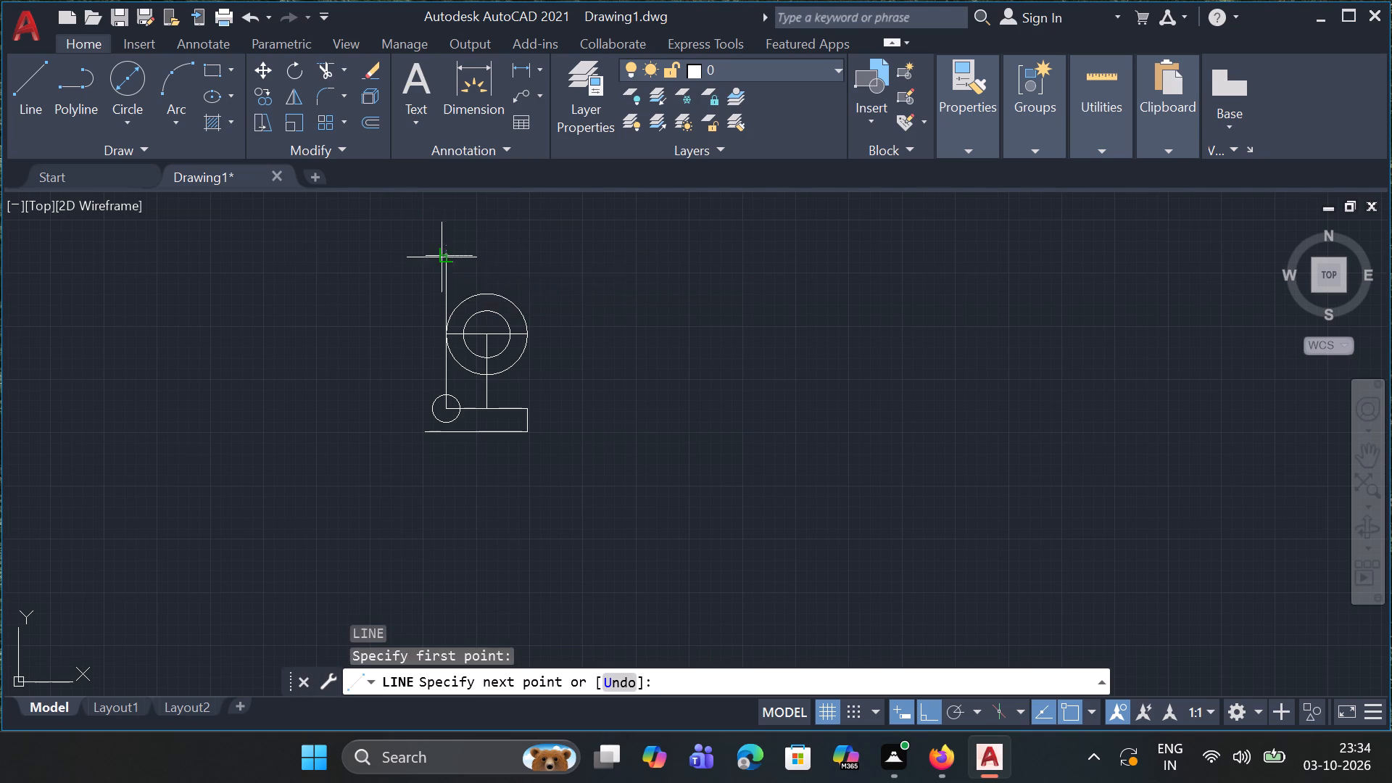
{"action": "left_click", "coordinate": [444, 234]}
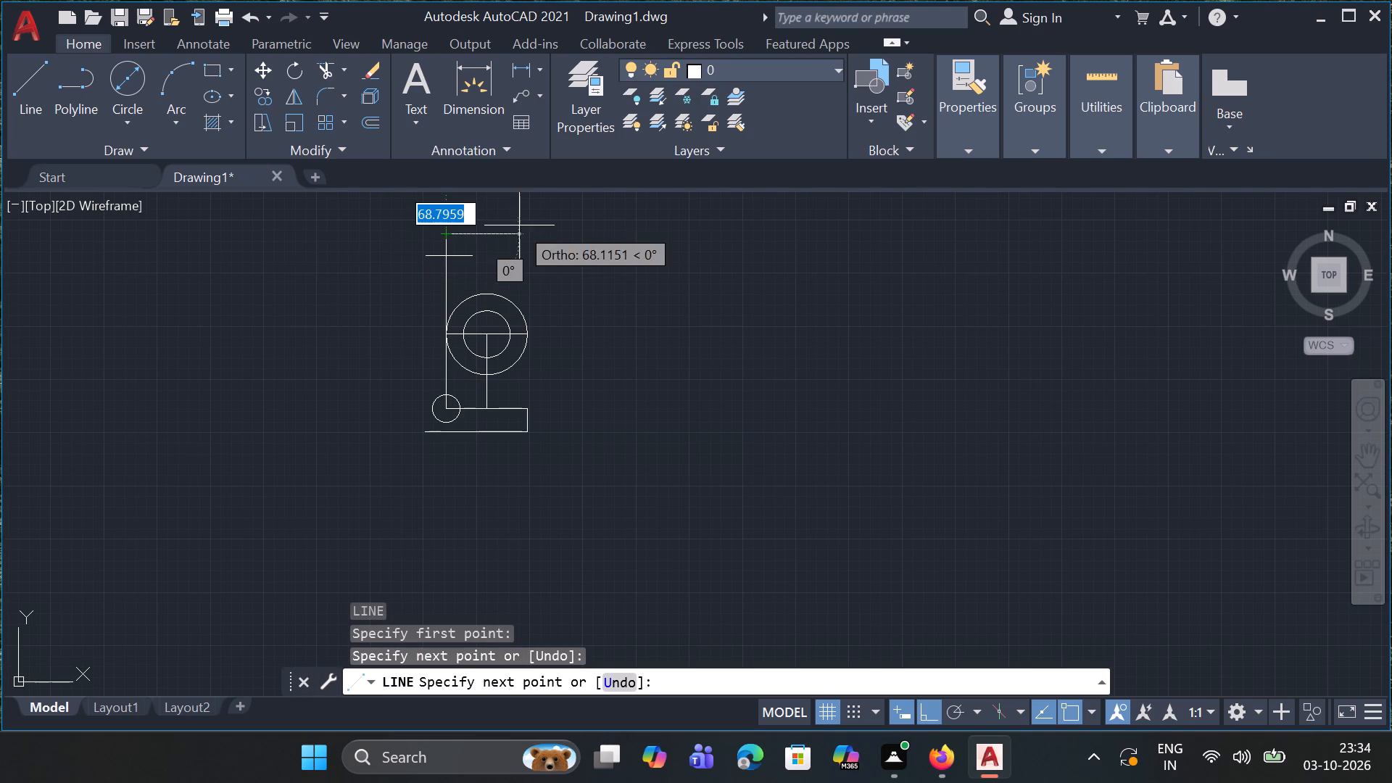
{"action": "key", "text": "Escape"}
{"action": "key", "text": "Escape"}
{"action": "key", "text": "Escape"}
{"action": "key", "text": "Escape"}
{"action": "key", "text": "Escape"}
{"action": "key", "text": "Escape"}
{"action": "key", "text": "Escape"}
{"action": "key", "text": "Escape"}
{"action": "key", "text": "Escape"}
{"action": "key", "text": "Escape"}
{"action": "key", "text": "Escape"}
{"action": "key", "text": "Escape"}
{"action": "key", "text": "Escape"}
{"action": "key", "text": "Escape"}
{"action": "key", "text": "Escape"}
{"action": "key", "text": "Escape"}
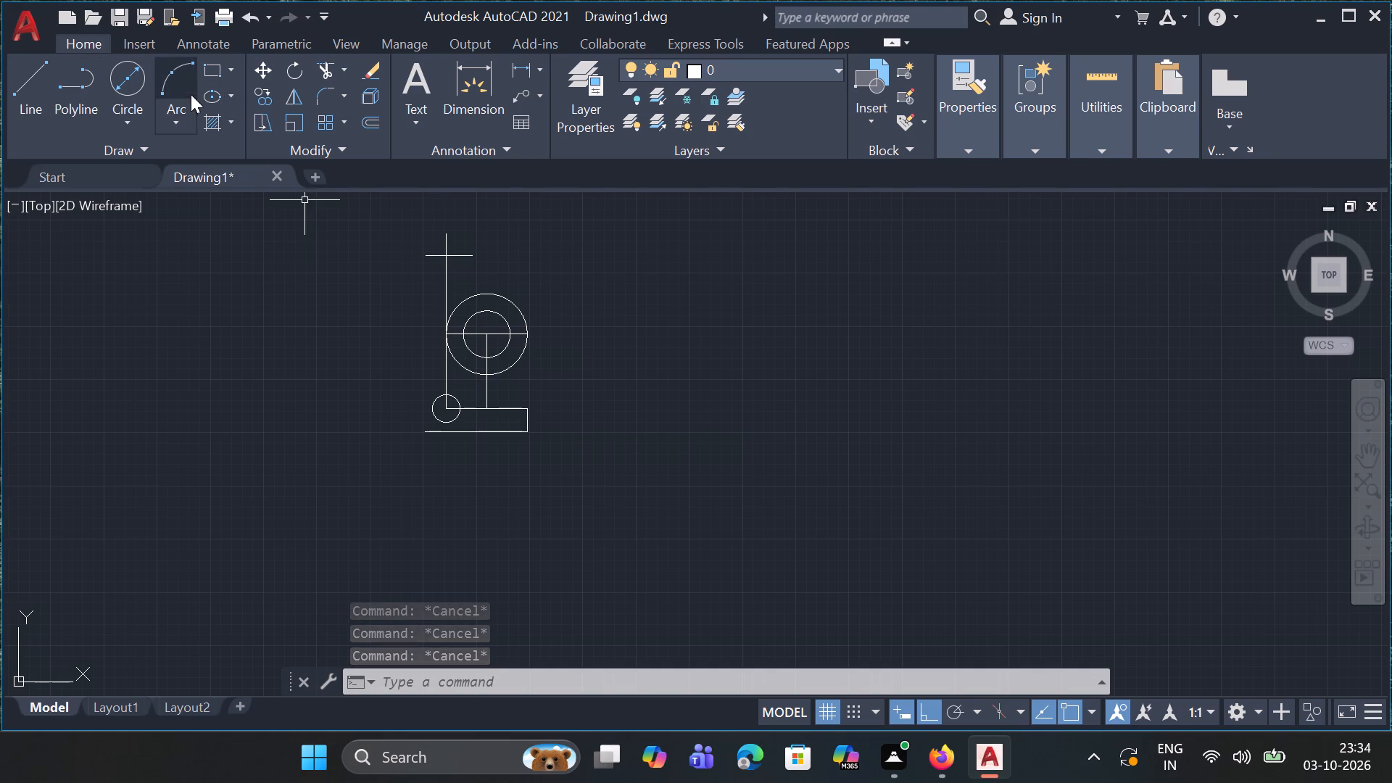
Draw a circle of diameter 40 centred on the top end of the 144-unit vertical line.
{"action": "left_click", "coordinate": [120, 86]}
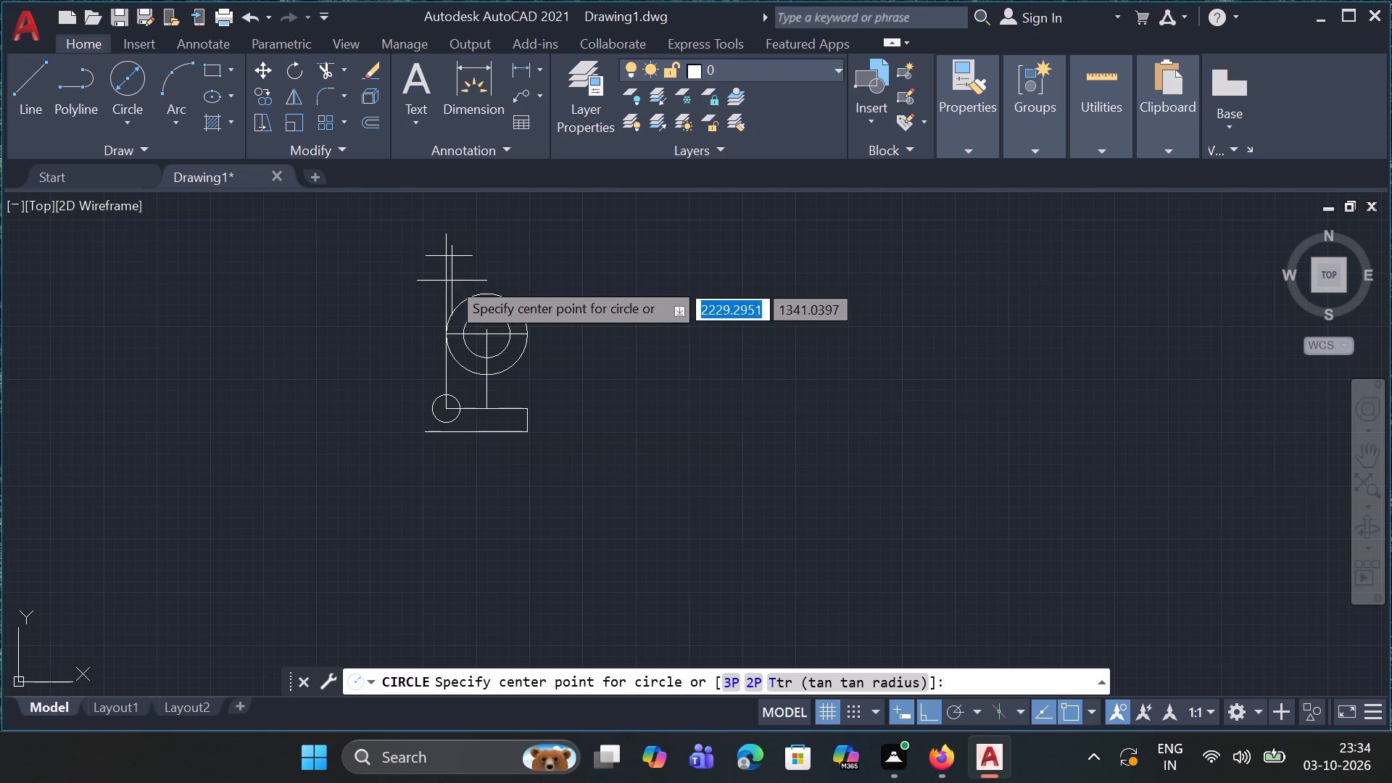
{"action": "left_click_drag", "start_coordinate": [444, 257], "coordinate": [480, 248]}
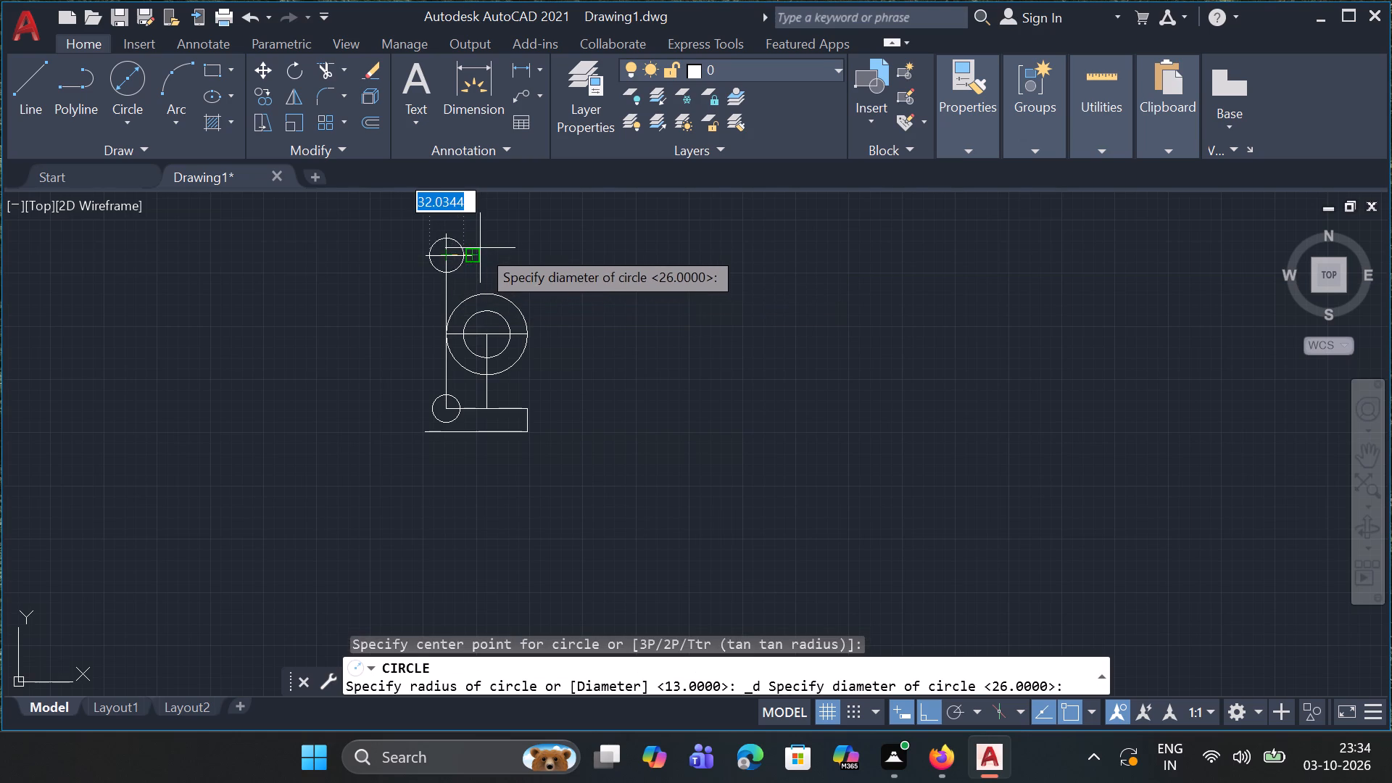
{"action": "left_click_drag", "start_coordinate": [480, 248], "coordinate": [492, 244]}
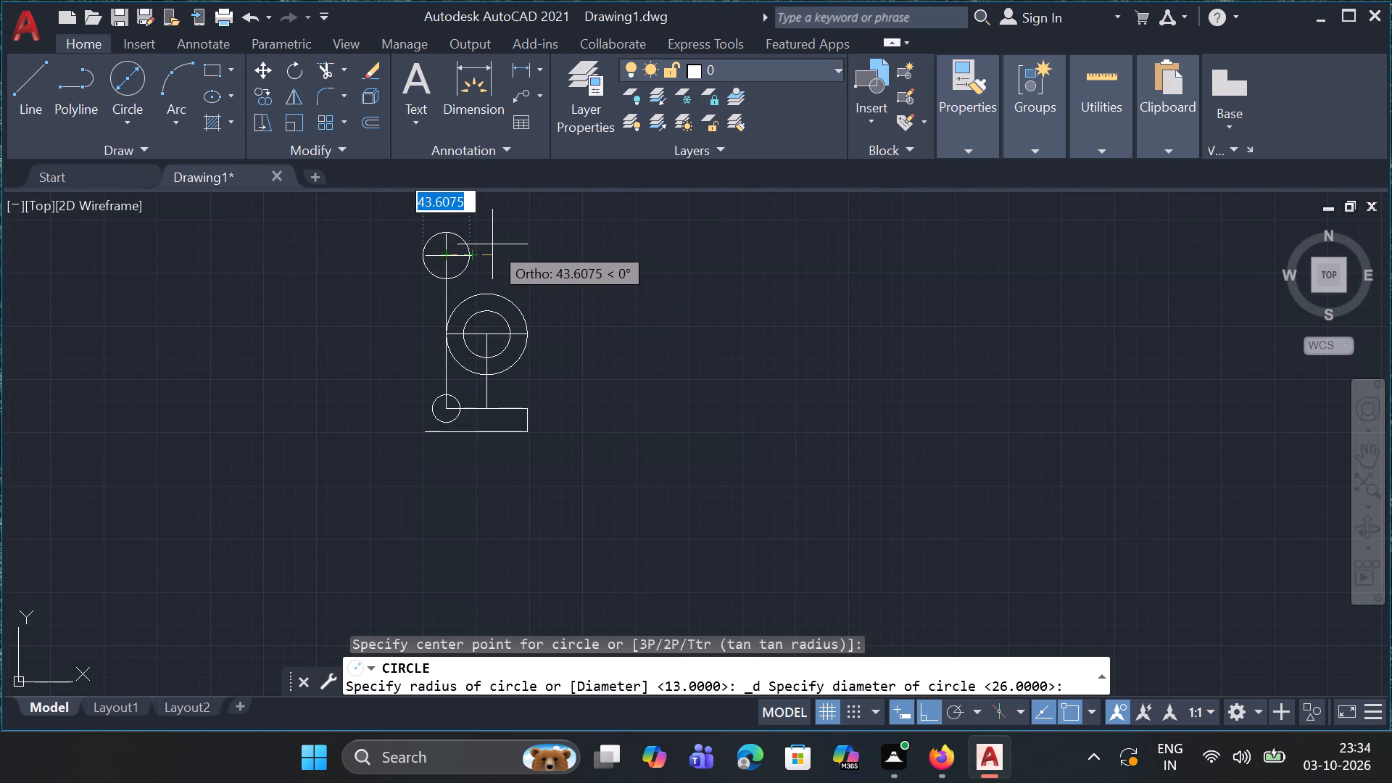
{"action": "type", "text": "40"}
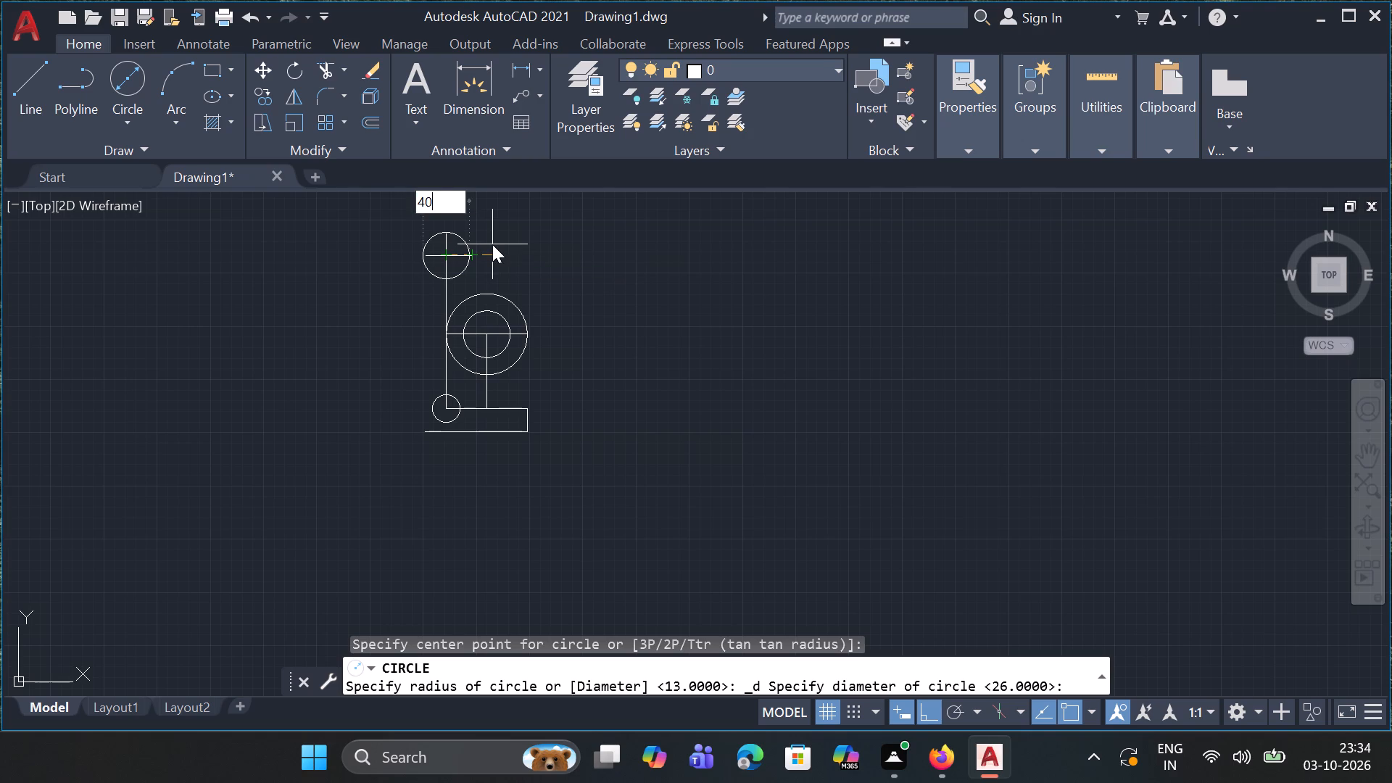
{"action": "key", "text": "Return"}
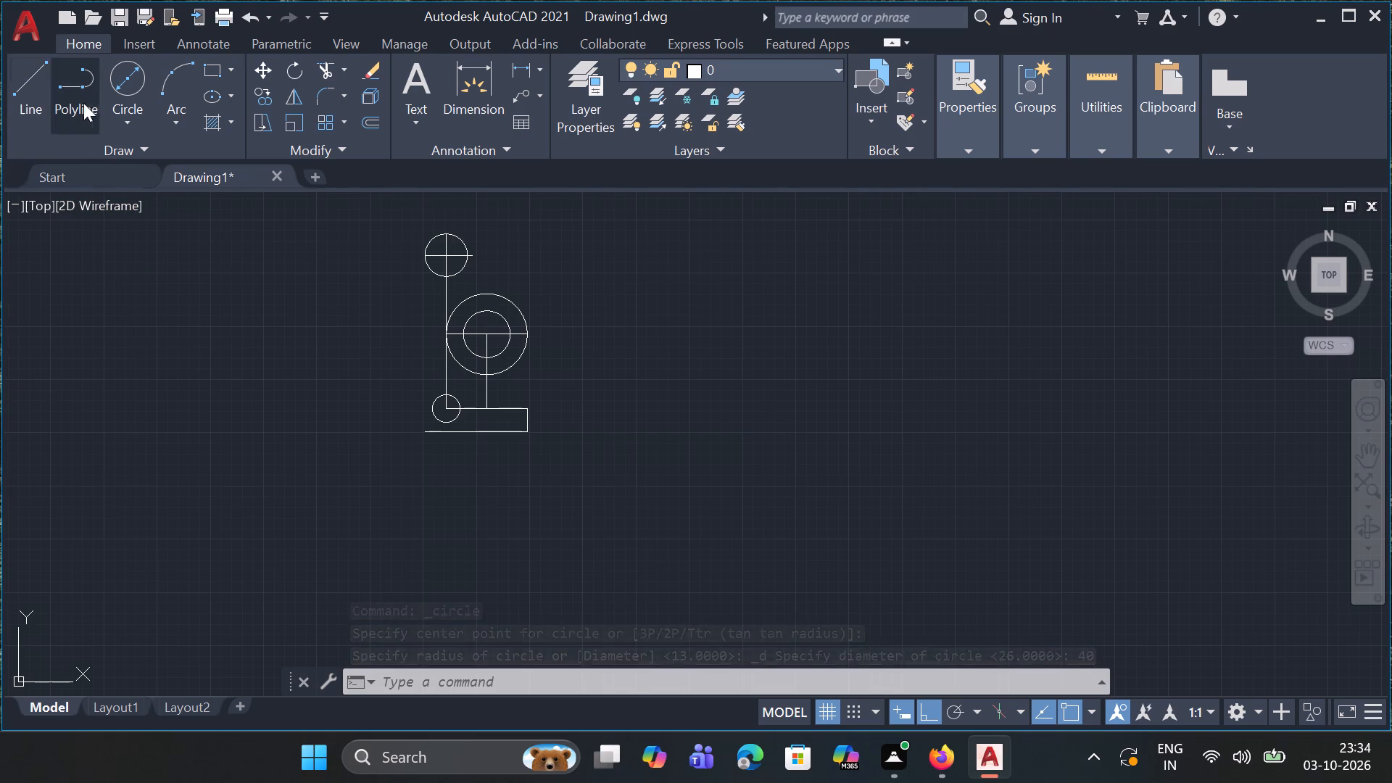
Draw a concentric circle of radius 32 around the 40-diameter circle at the top.
{"action": "left_click", "coordinate": [133, 123]}
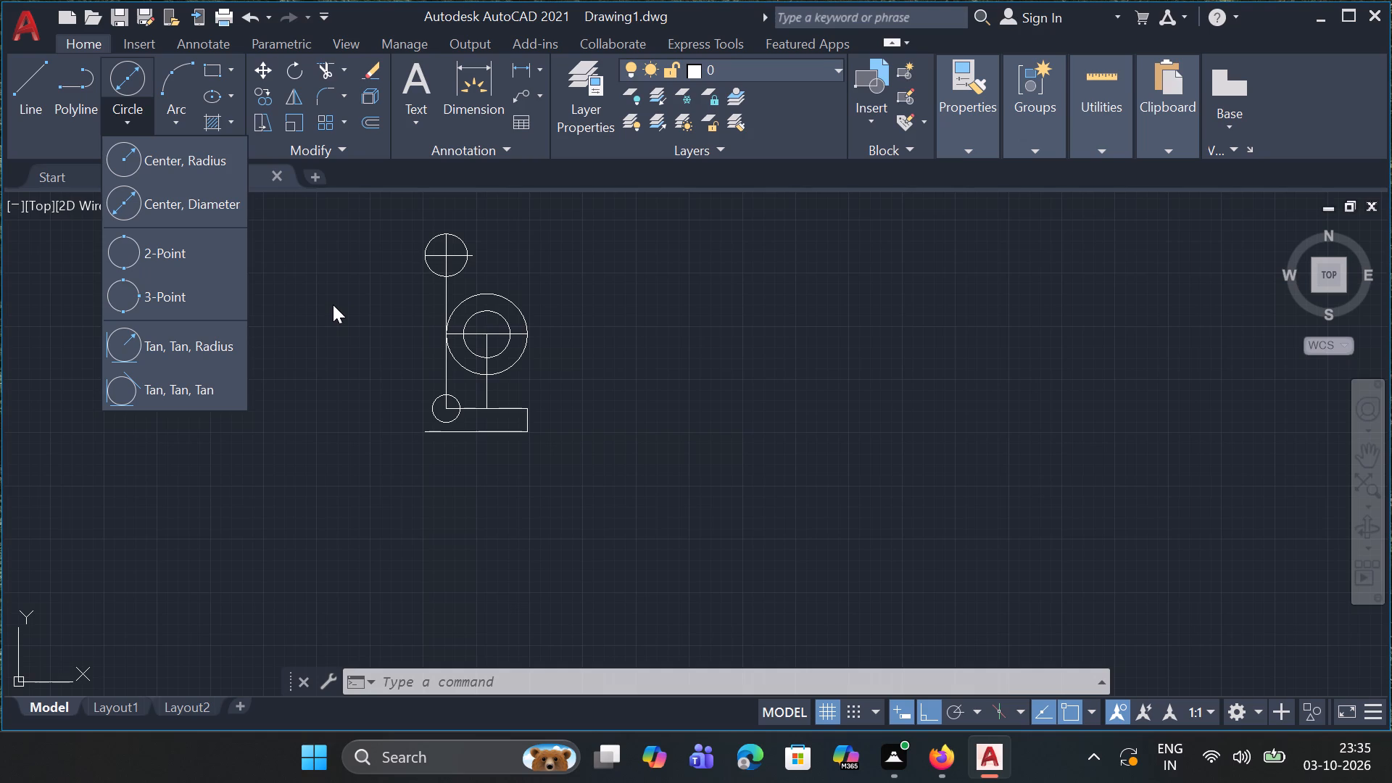
{"action": "left_click", "coordinate": [209, 166]}
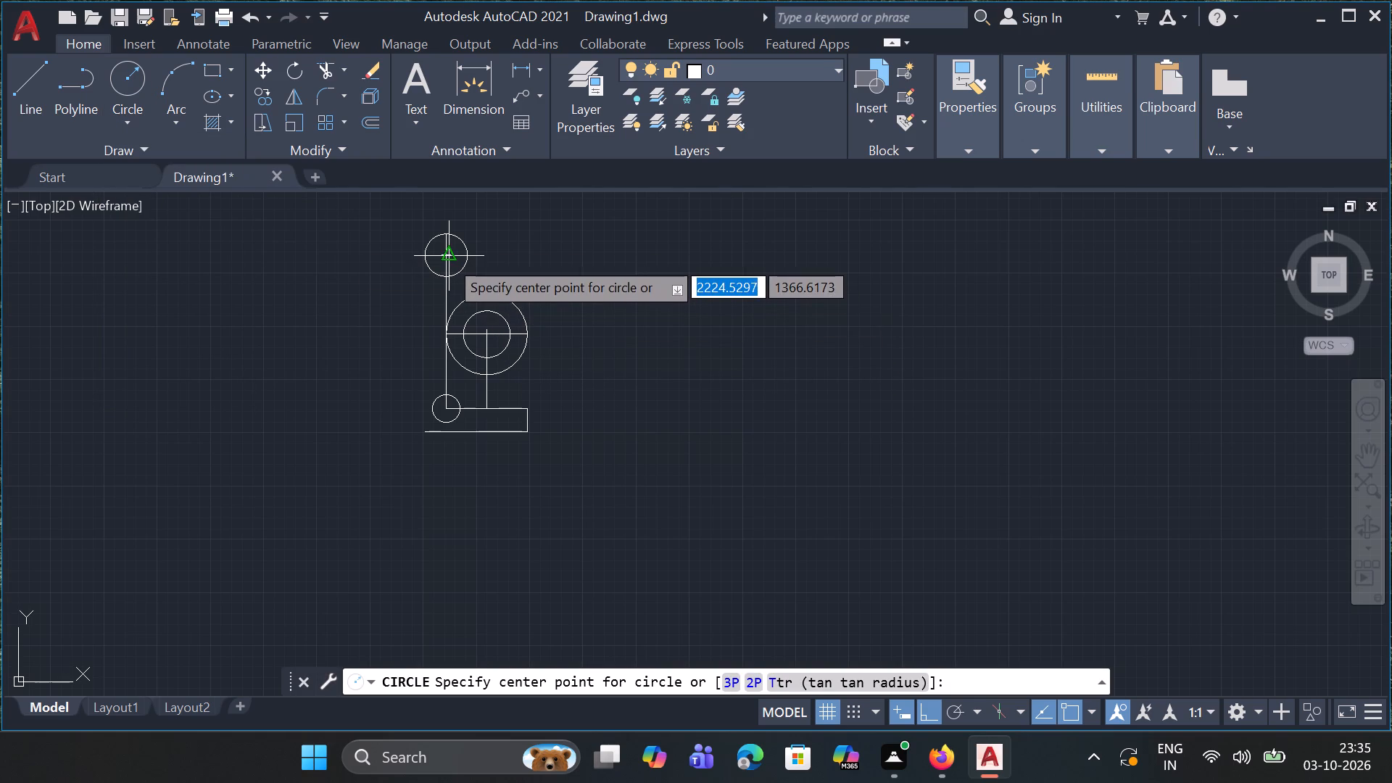
{"action": "left_click", "coordinate": [442, 255]}
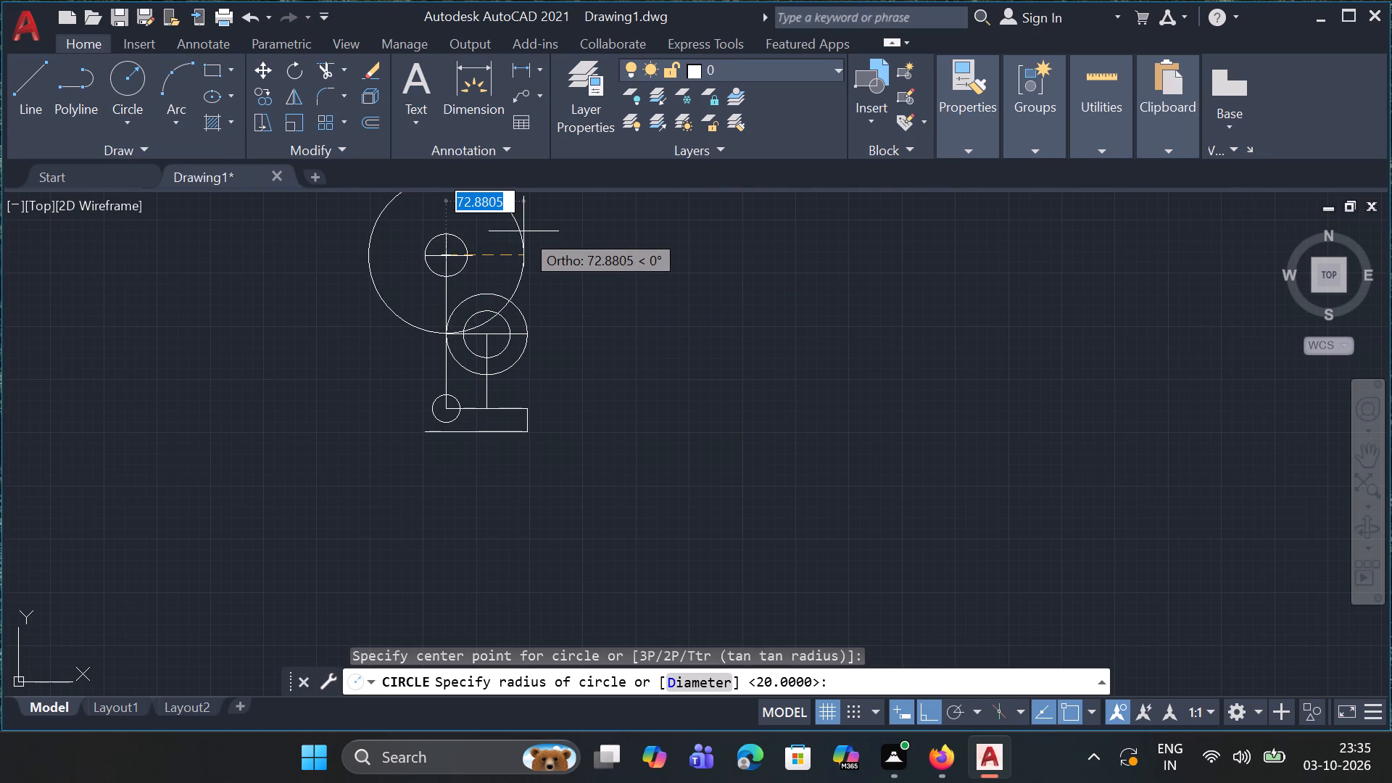
{"action": "type", "text": "32"}
{"action": "key", "text": "Return"}
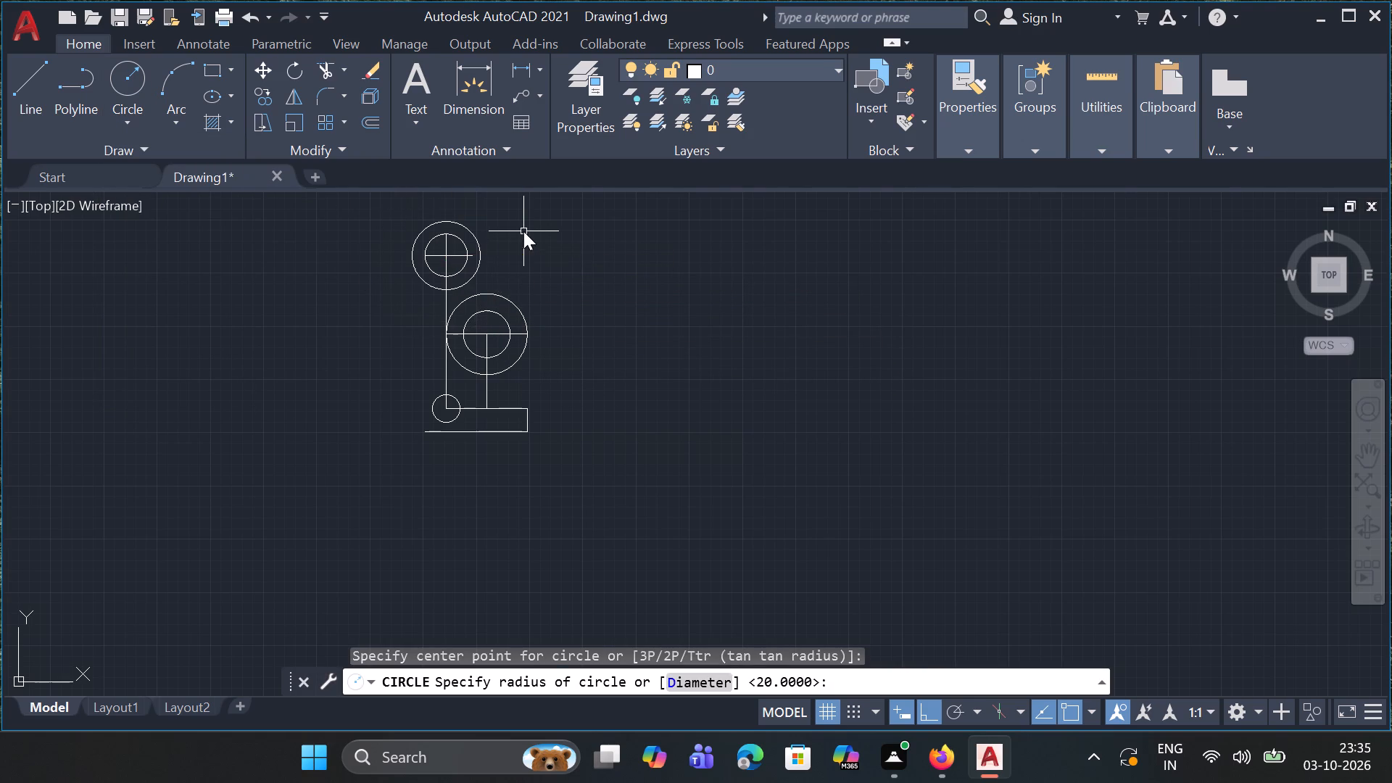
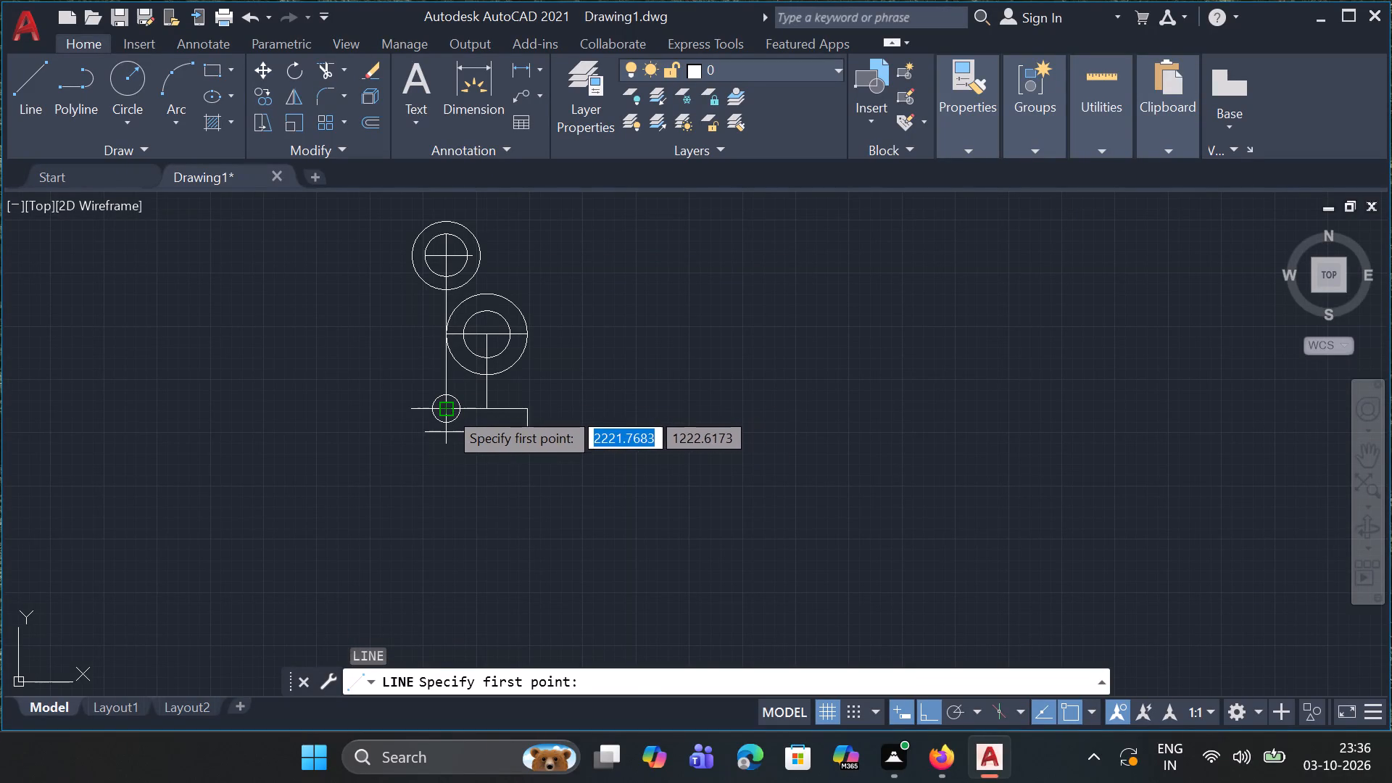
Draw a short horizontal centre line from the 26-diameter corner circle's centre out to the left, past the circle.
{"action": "left_click_drag", "start_coordinate": [447, 409], "coordinate": [412, 413]}
{"action": "left_click", "coordinate": [412, 413]}
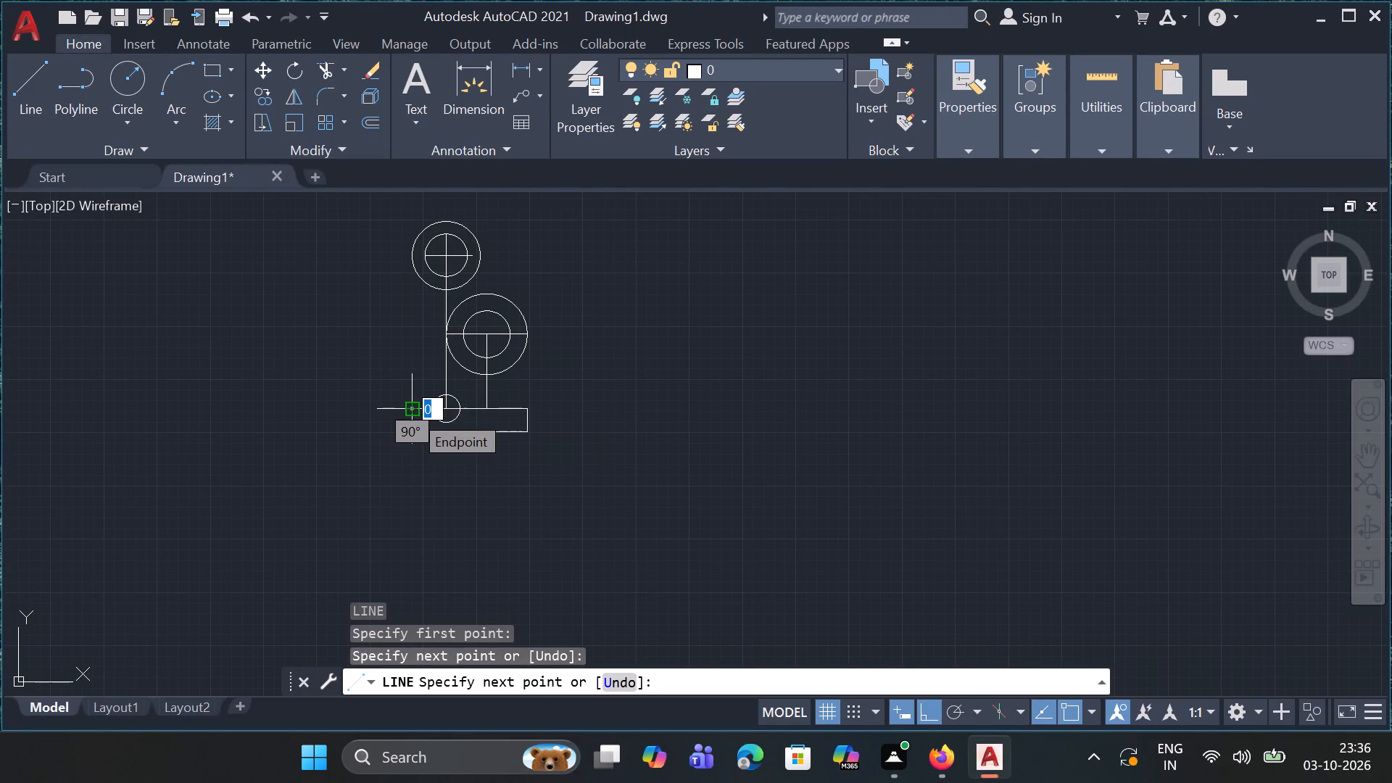
{"action": "key", "text": "Escape"}
Draw a vertical centre line about 32 units downward from the 26-diameter corner circle's centre.
{"action": "key", "text": "l"}
{"action": "key", "text": "Return"}
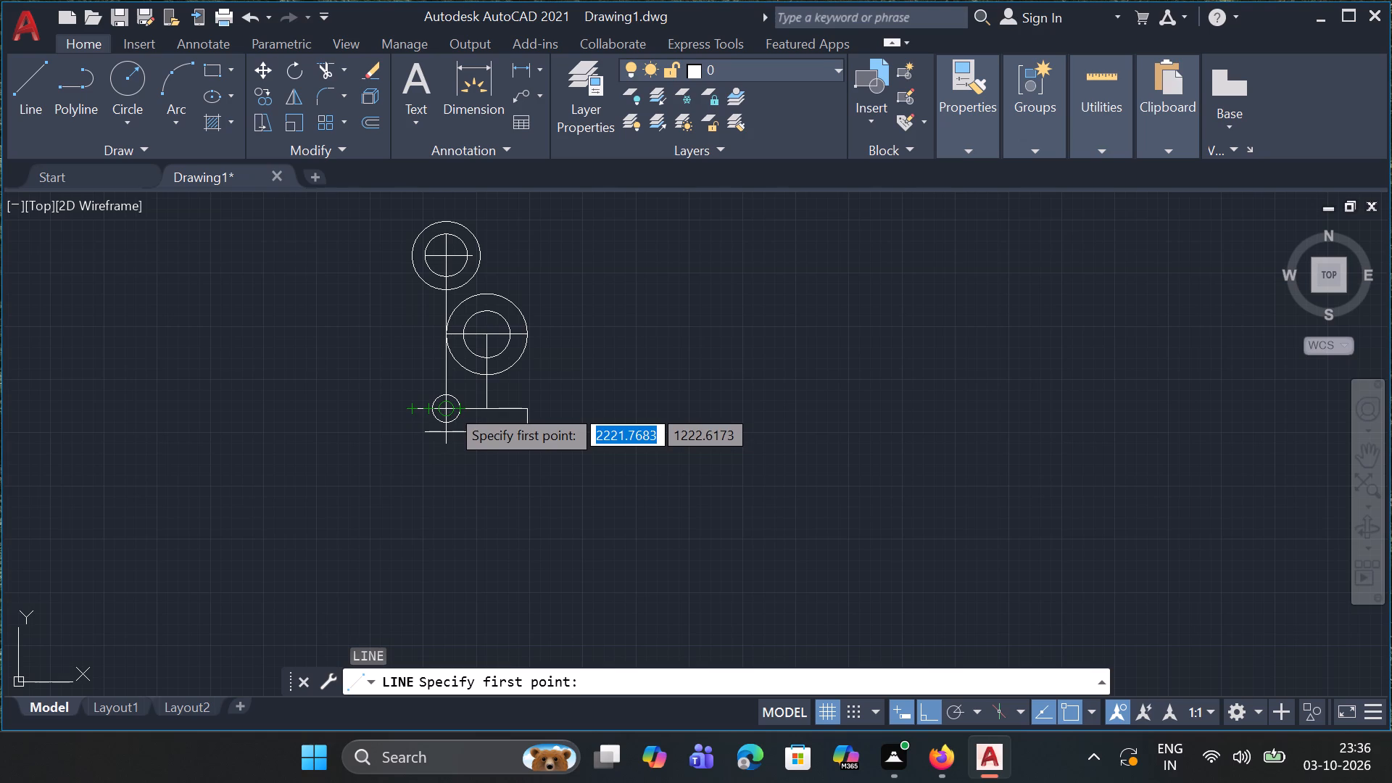
{"action": "left_click", "coordinate": [447, 406]}
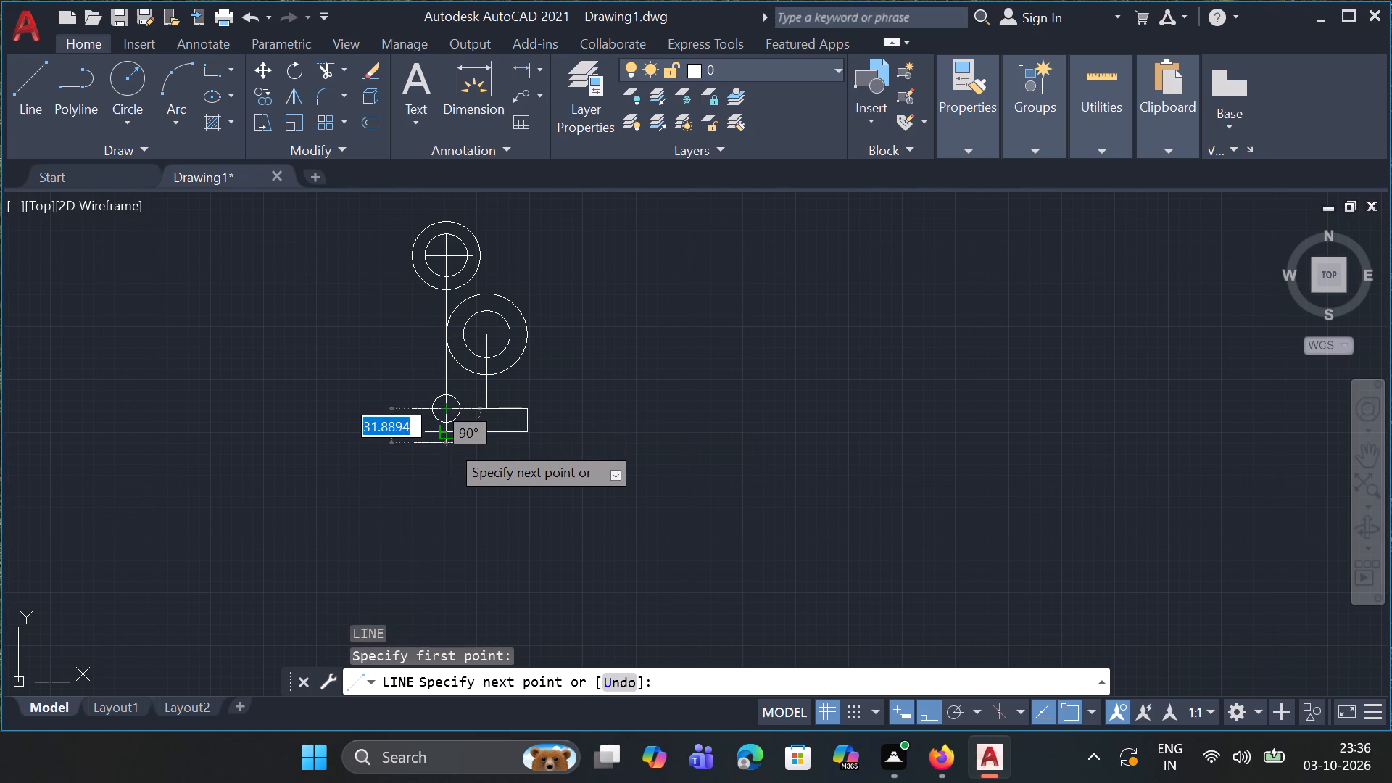
{"action": "left_click", "coordinate": [449, 444]}
{"action": "key", "text": "Escape"}
{"action": "key", "text": "Escape"}
{"action": "key", "text": "Escape"}
{"action": "key", "text": "Escape"}
{"action": "key", "text": "Escape"}
{"action": "key", "text": "Escape"}
{"action": "key", "text": "Escape"}
{"action": "key", "text": "Escape"}
{"action": "key", "text": "Escape"}
{"action": "key", "text": "Escape"}
{"action": "key", "text": "Escape"}
{"action": "key", "text": "Escape"}
{"action": "key", "text": "Escape"}
{"action": "key", "text": "Escape"}
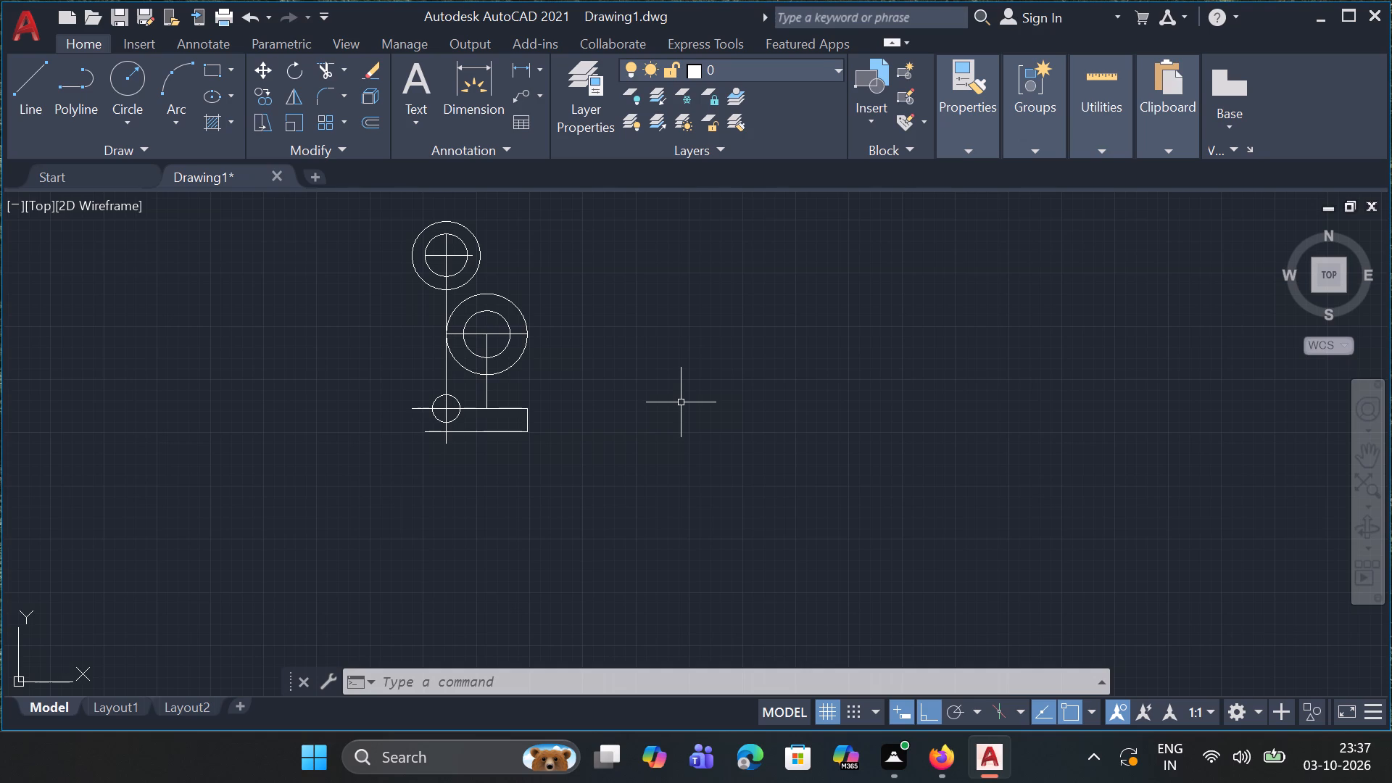
Draw a horizontal line from the centre of the central concentric circles to the right, well beyond the outer circle.
{"action": "scroll", "coordinate": [681, 402], "scroll_direction": "down", "scroll_amount": 2, "text": "ctrl"}
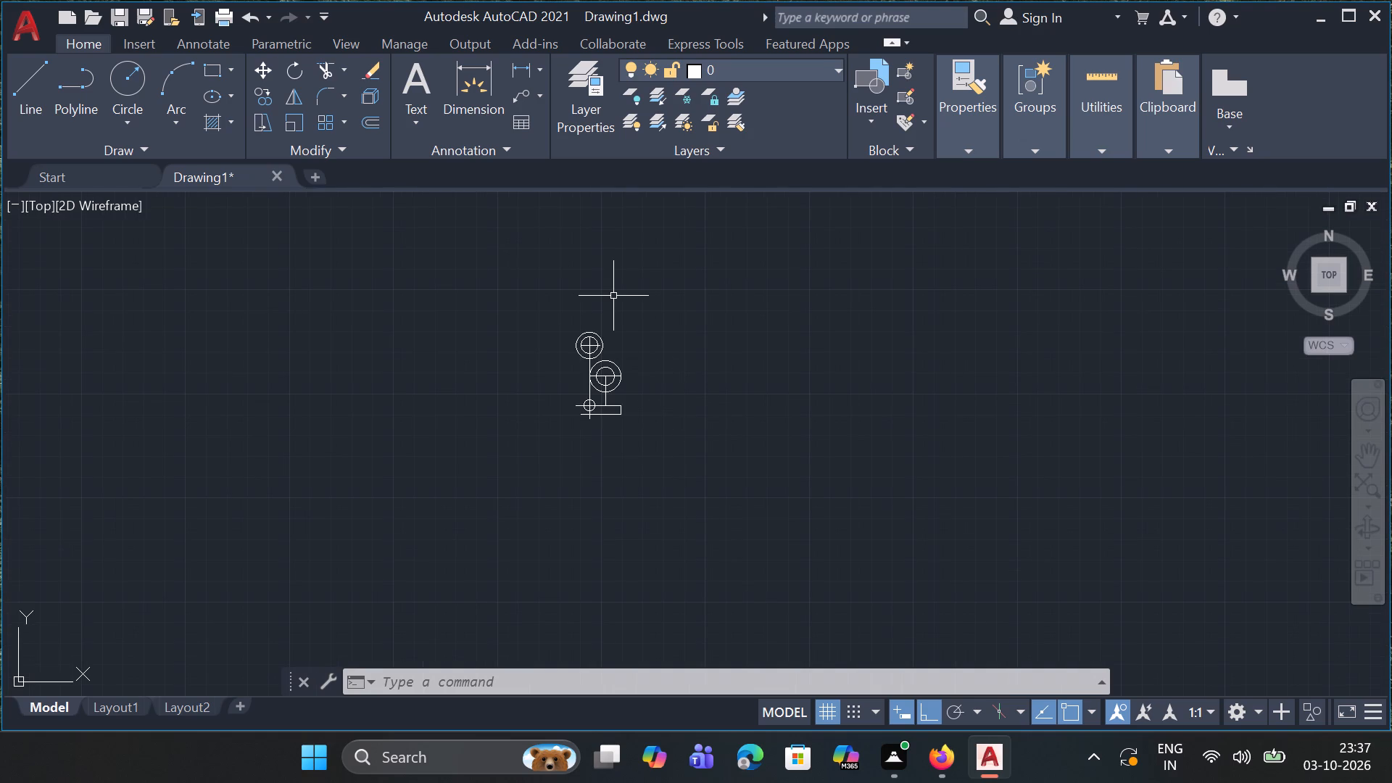
{"action": "scroll", "coordinate": [613, 294], "scroll_direction": "up", "scroll_amount": 2, "text": "ctrl"}
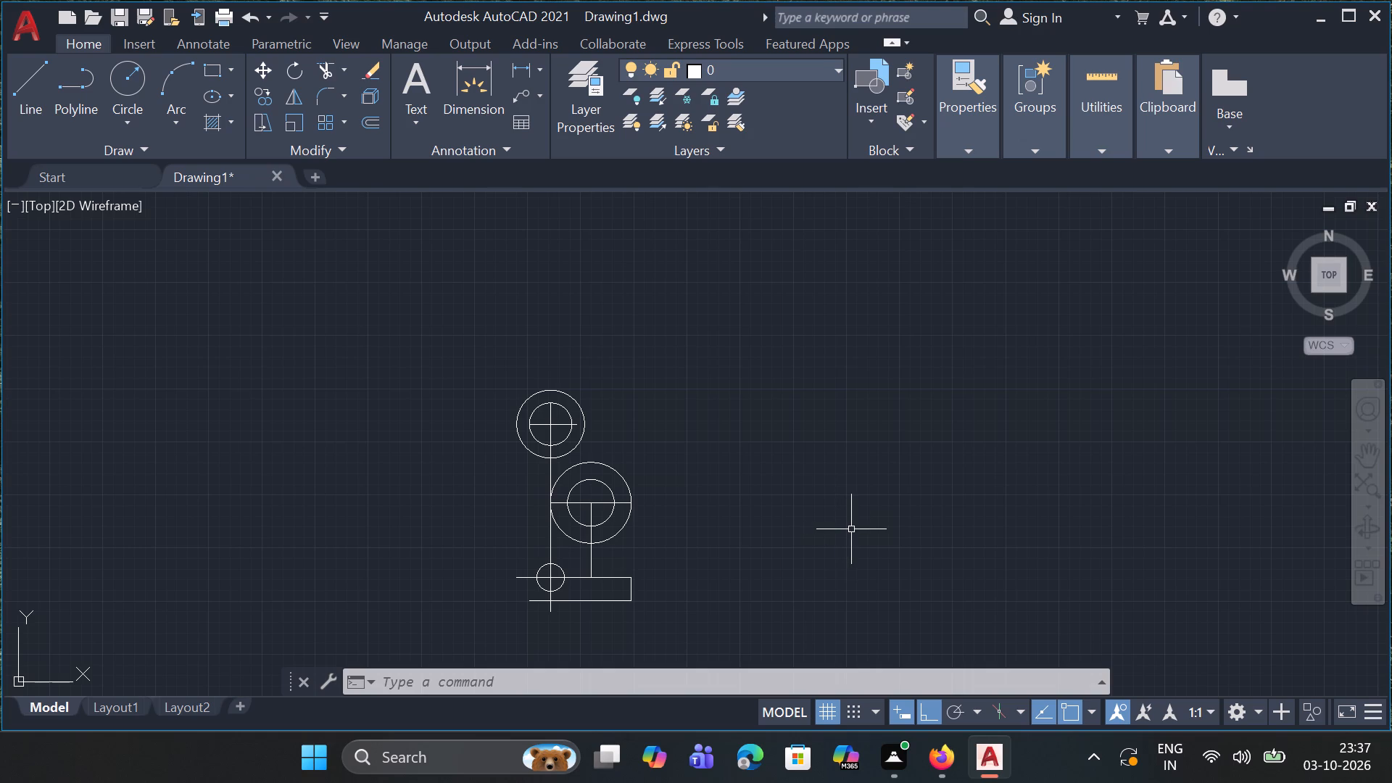
{"action": "key", "text": "l"}
{"action": "key", "text": "Return"}
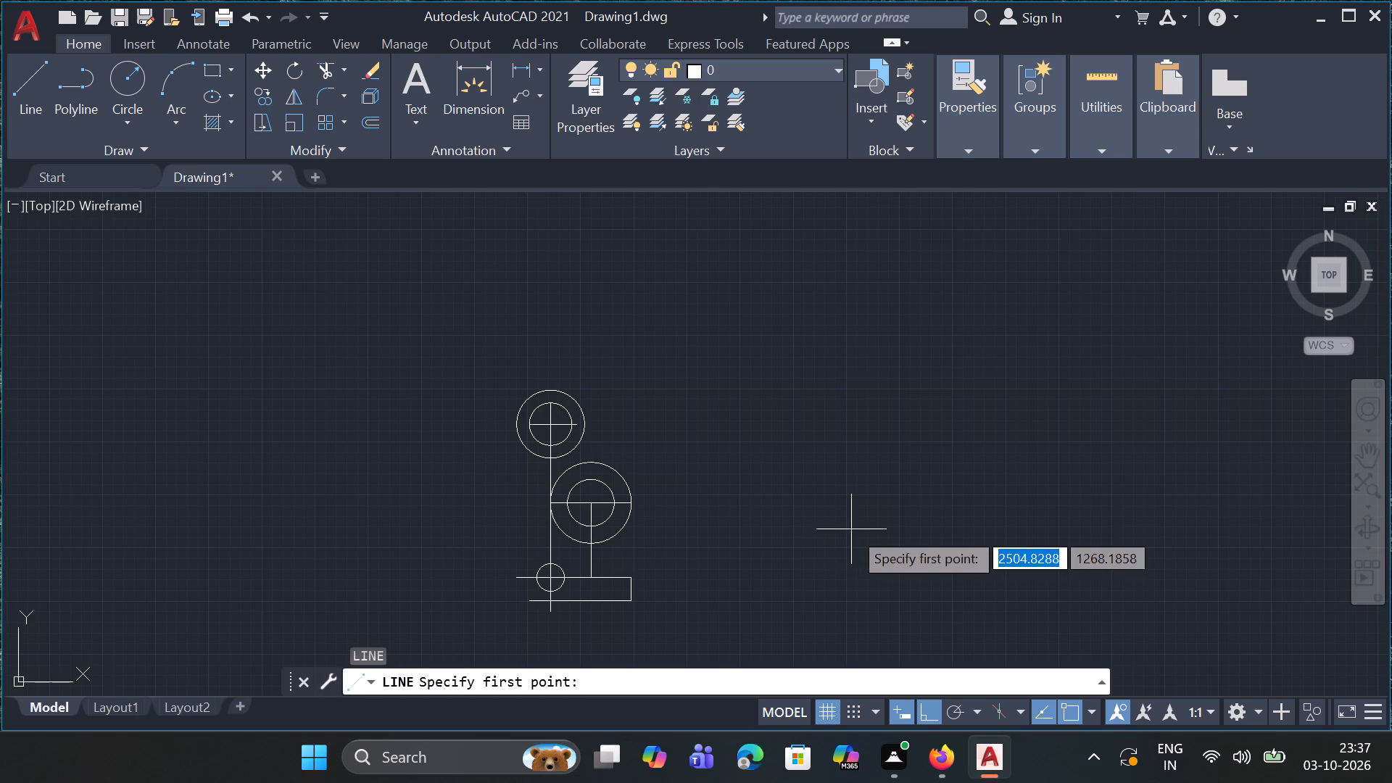
{"action": "left_click_drag", "start_coordinate": [595, 504], "coordinate": [666, 507]}
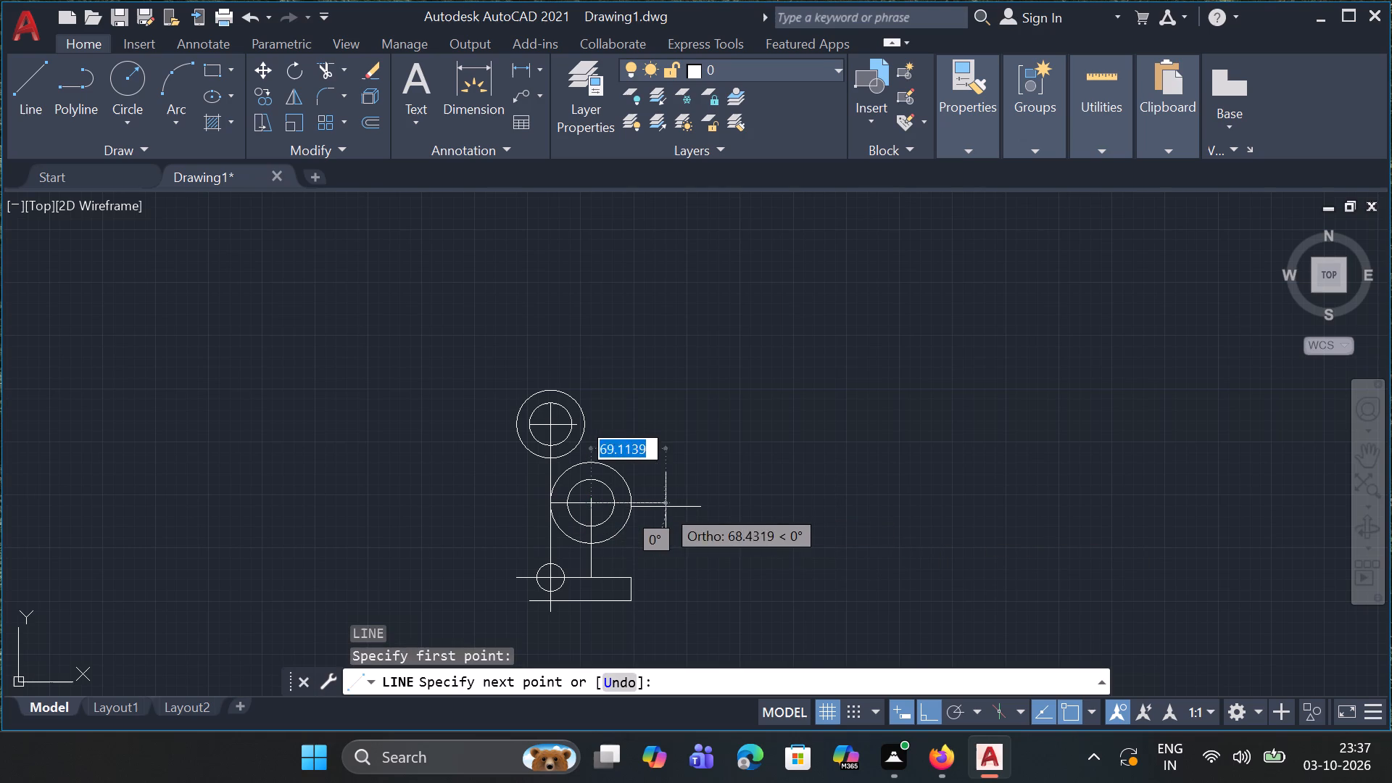
{"action": "left_click_drag", "start_coordinate": [666, 507], "coordinate": [676, 506]}
{"action": "left_click", "coordinate": [676, 506]}
{"action": "key", "text": "Escape"}
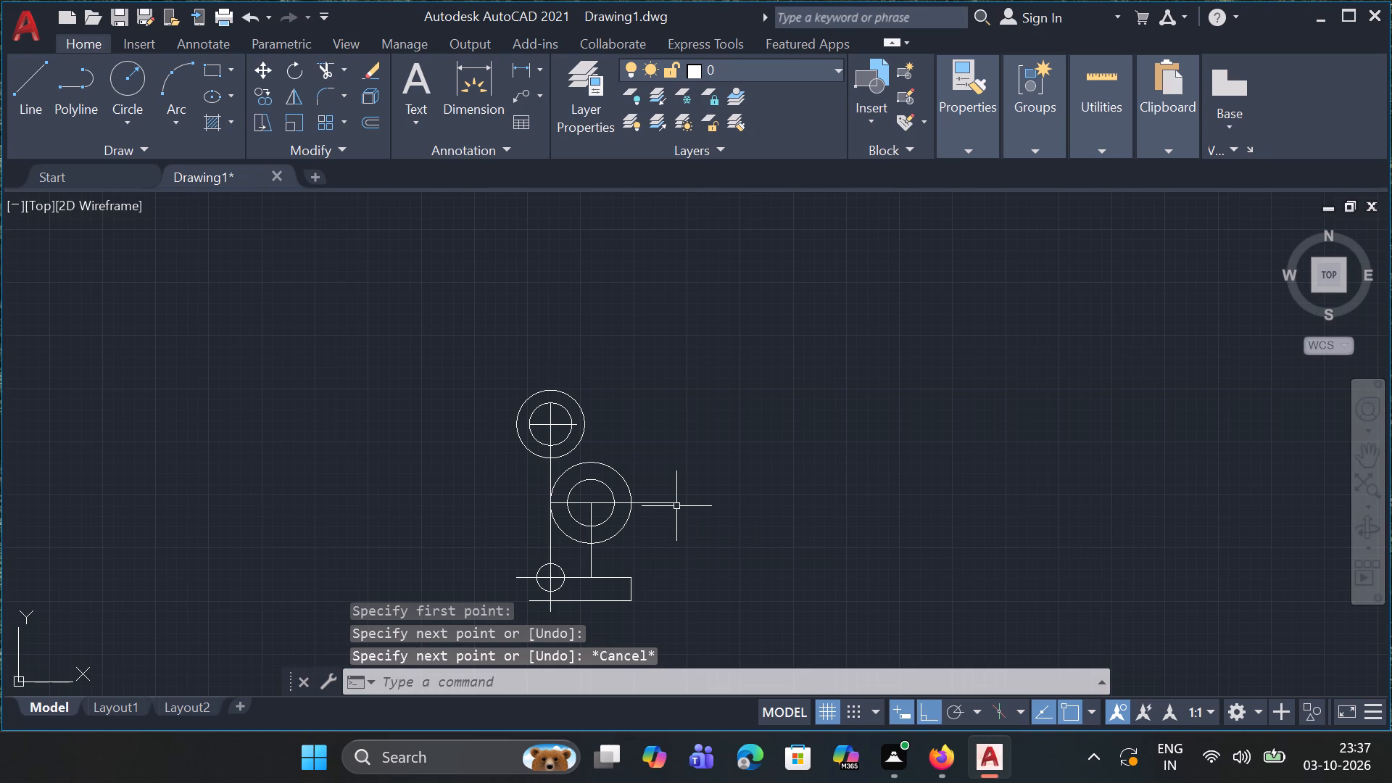
From near the right end of that horizontal line, draw a line 120 units up, continuing 50 units to the left.
{"action": "key", "text": "l"}
{"action": "key", "text": "Return"}
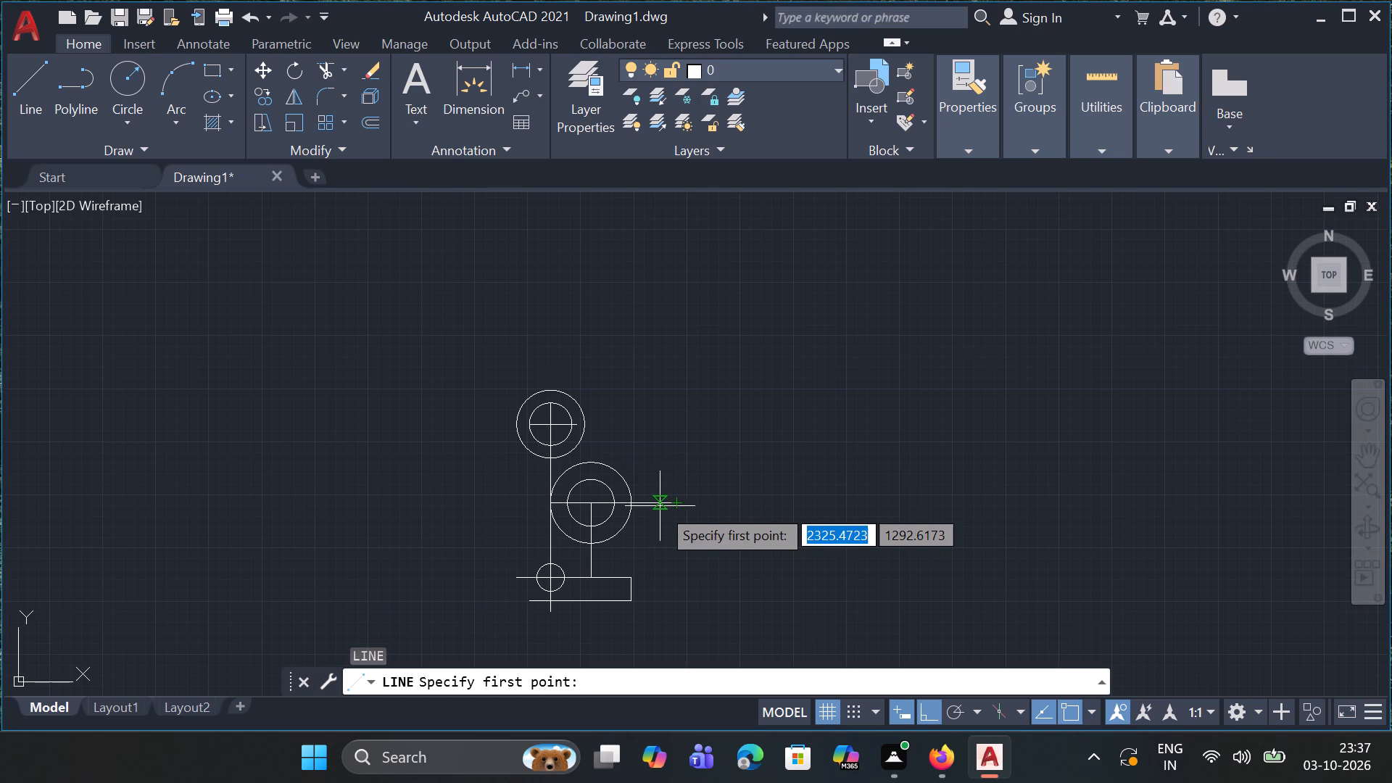
{"action": "left_click", "coordinate": [661, 504]}
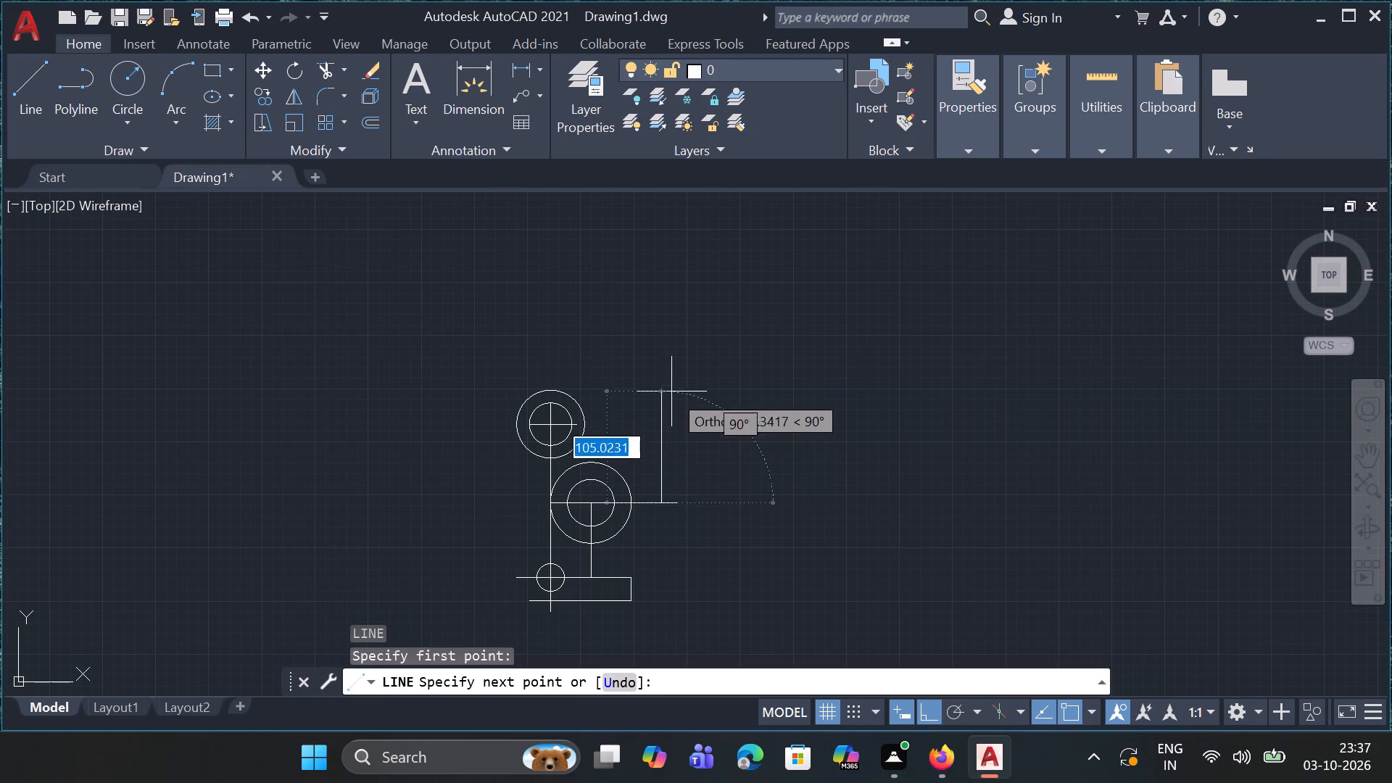
{"action": "type", "text": "120"}
{"action": "key", "text": "Return"}
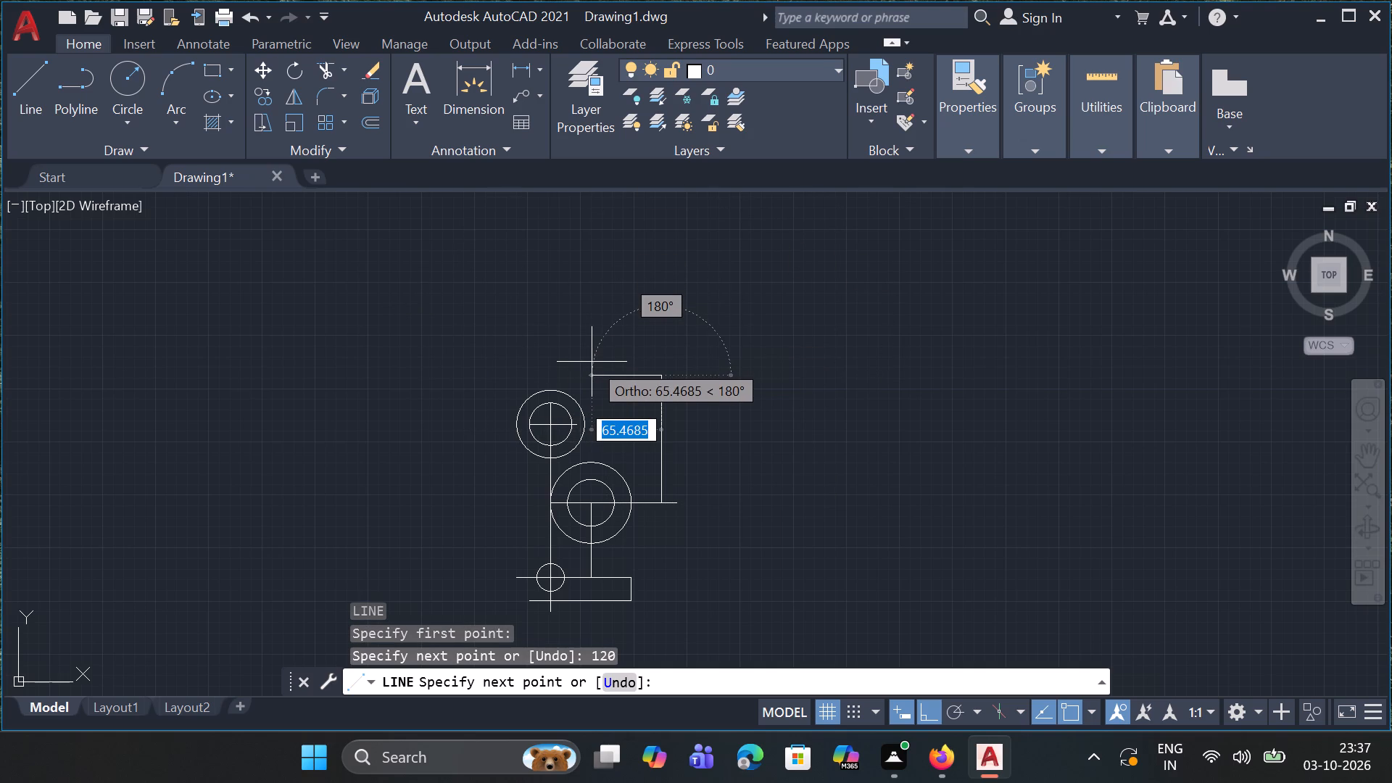
{"action": "type", "text": "50"}
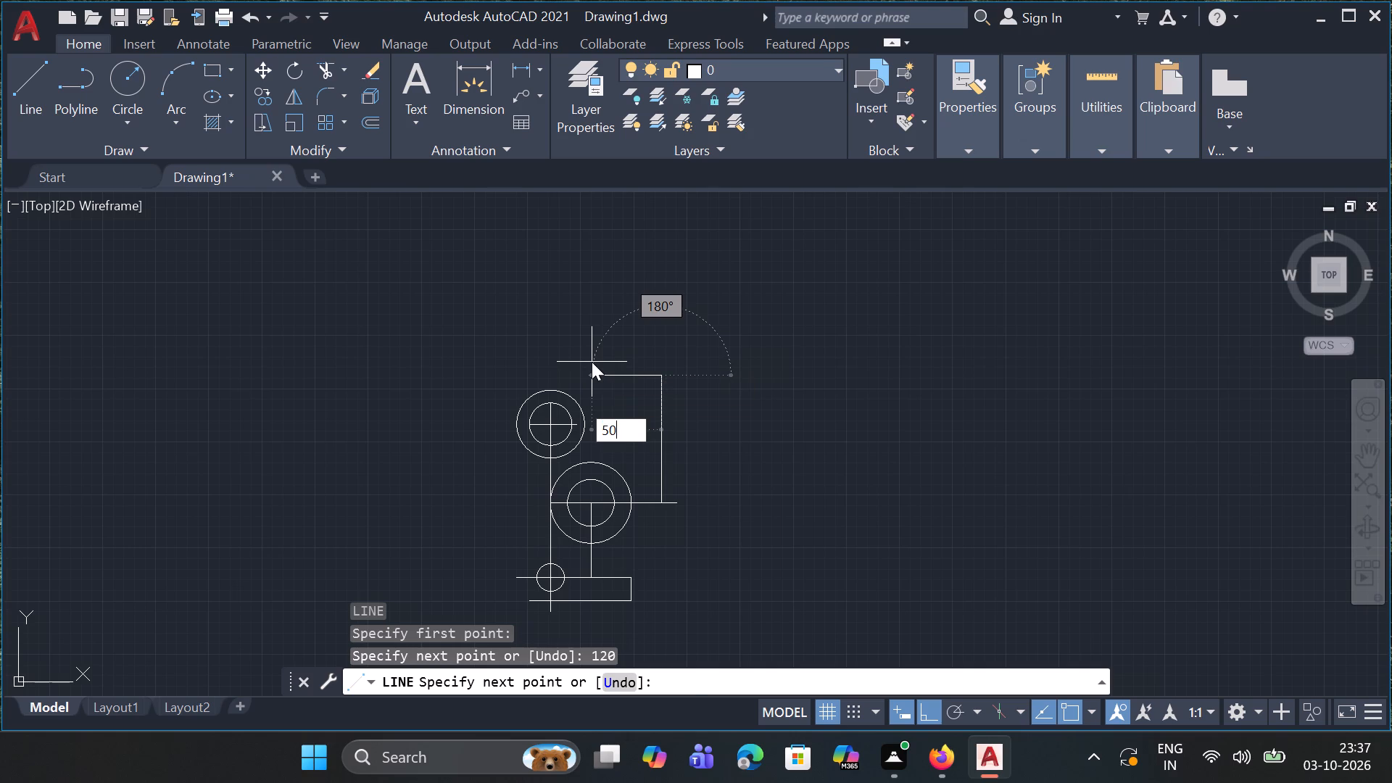
{"action": "key", "text": "Return"}
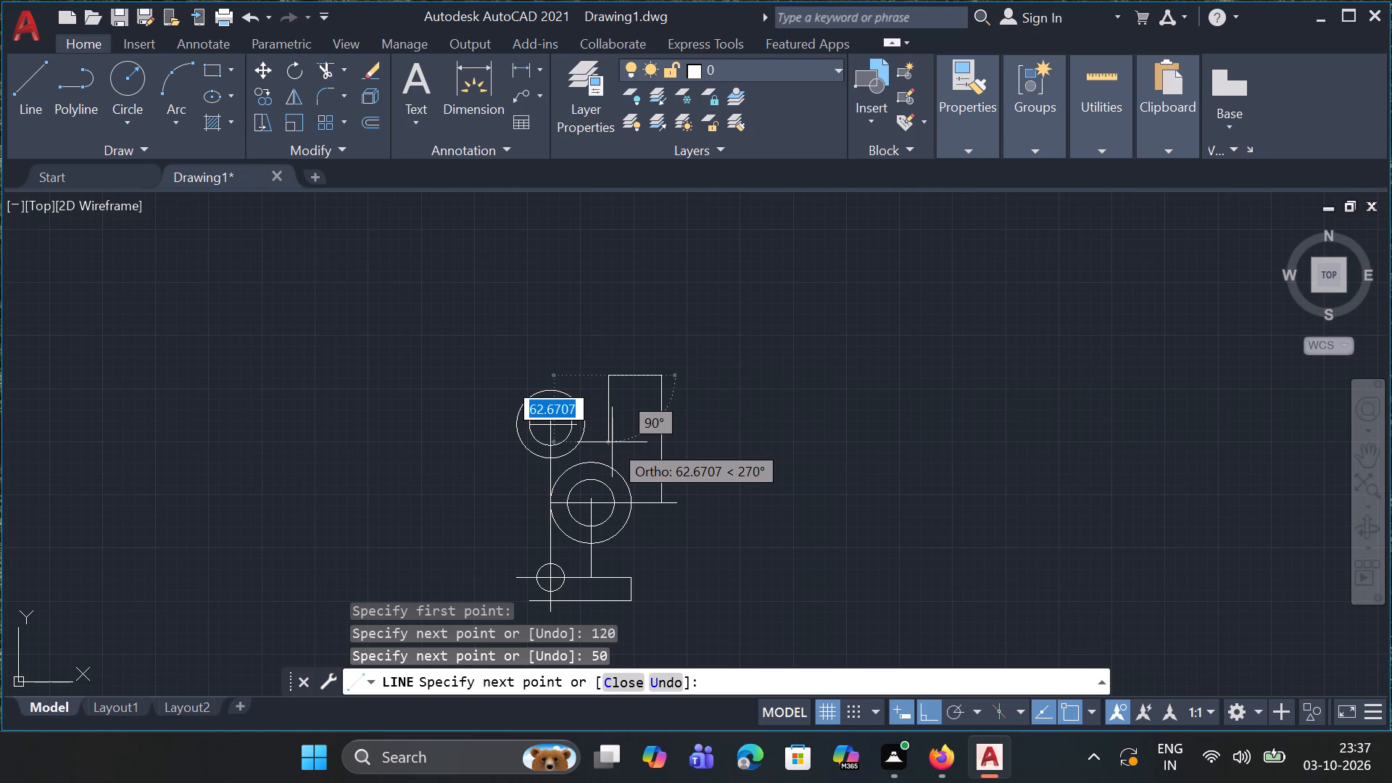
{"action": "key", "text": "Escape"}
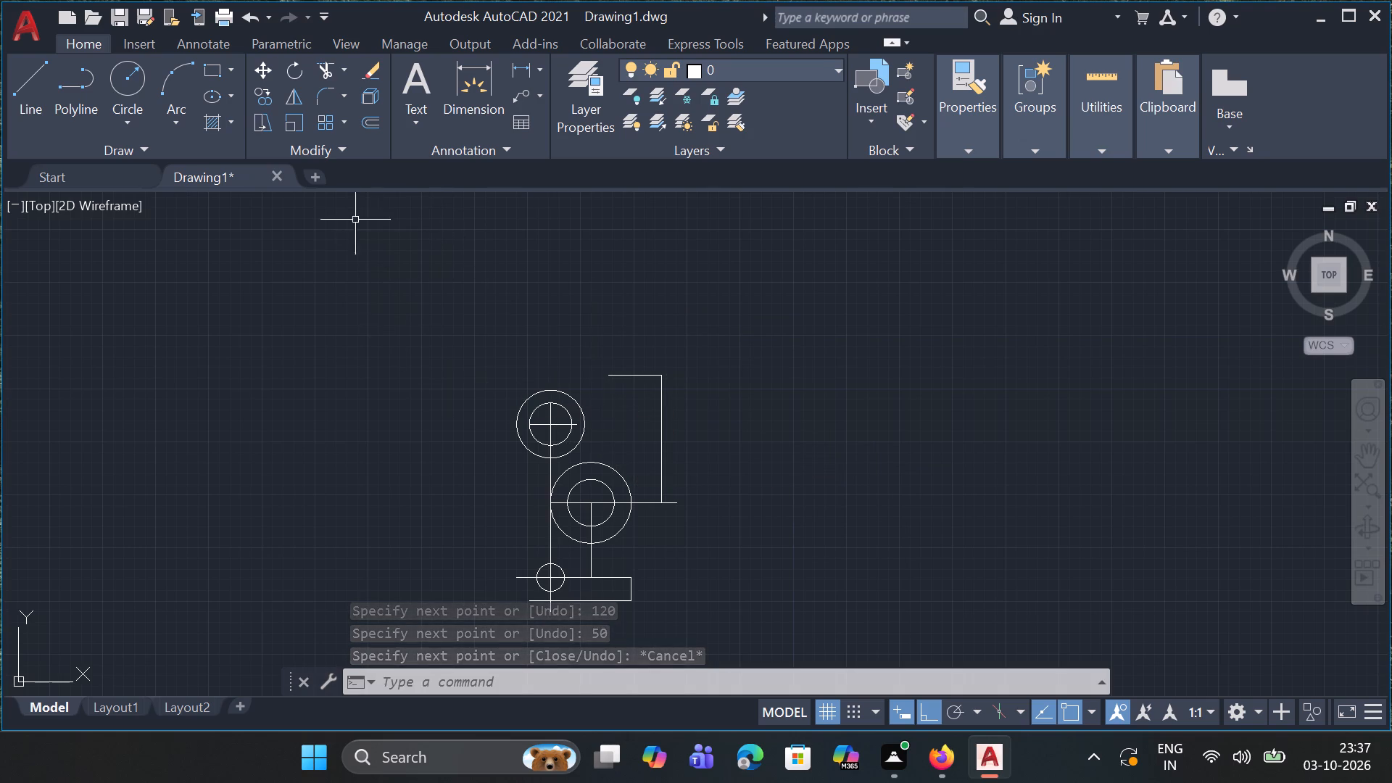
Draw a circle of radius 20 centred on the left end of the 50-unit horizontal line.
{"action": "left_click", "coordinate": [123, 91]}
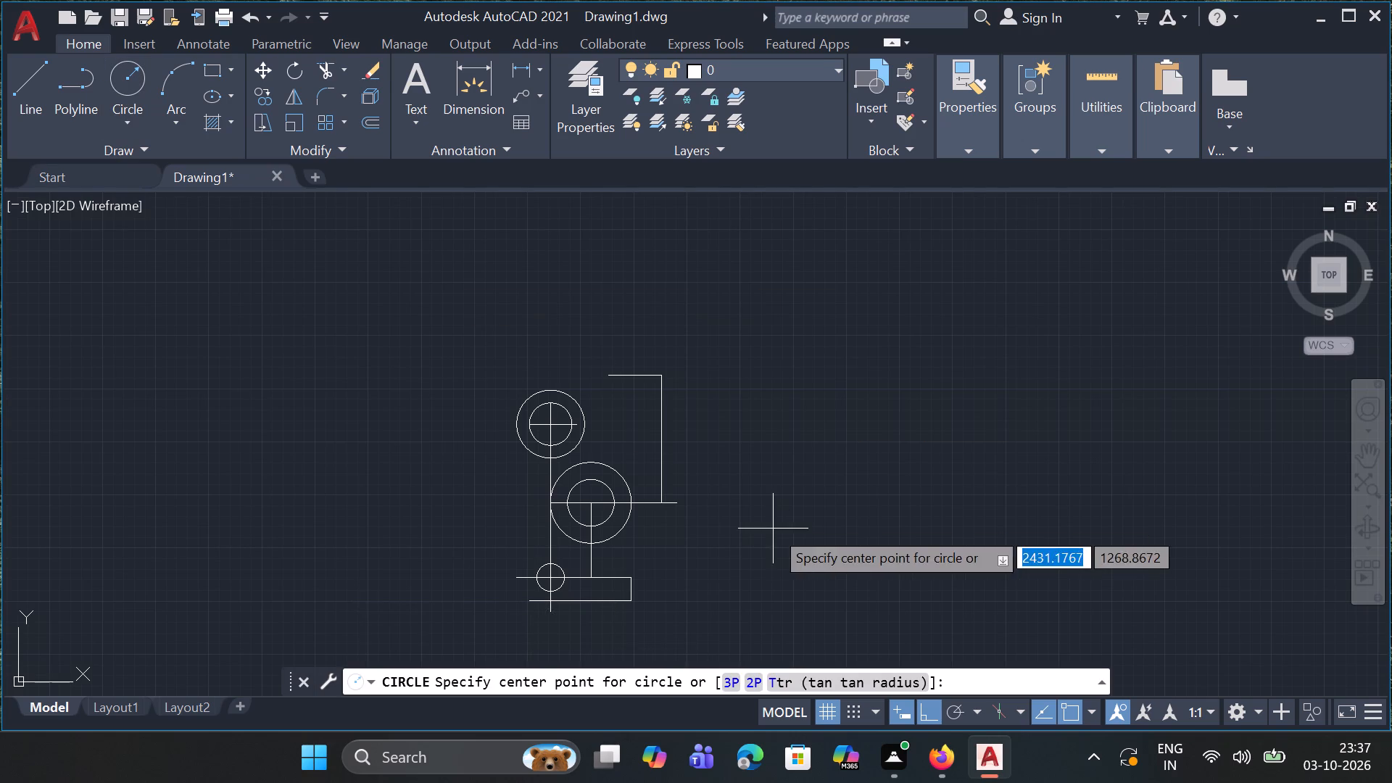
{"action": "left_click_drag", "start_coordinate": [606, 375], "coordinate": [645, 373]}
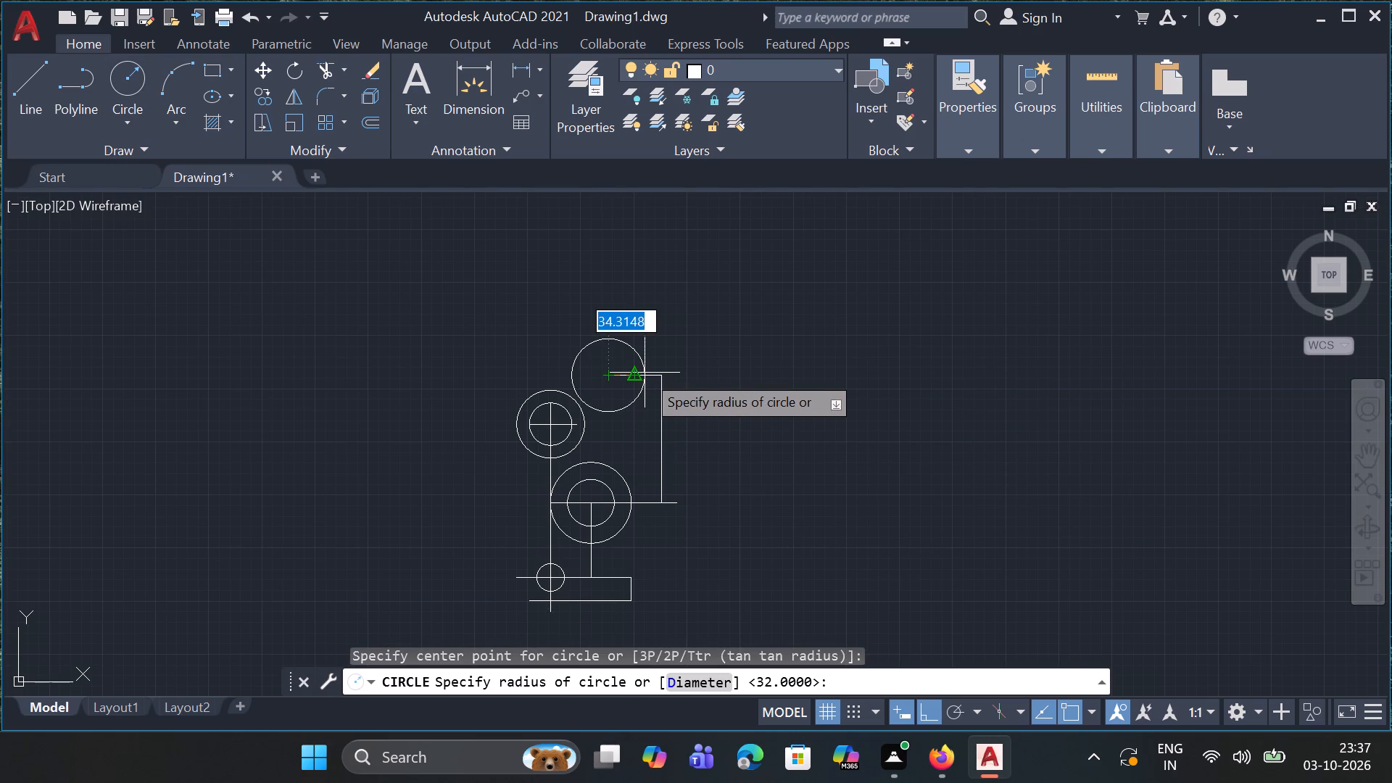
{"action": "type", "text": "20"}
{"action": "key", "text": "Return"}
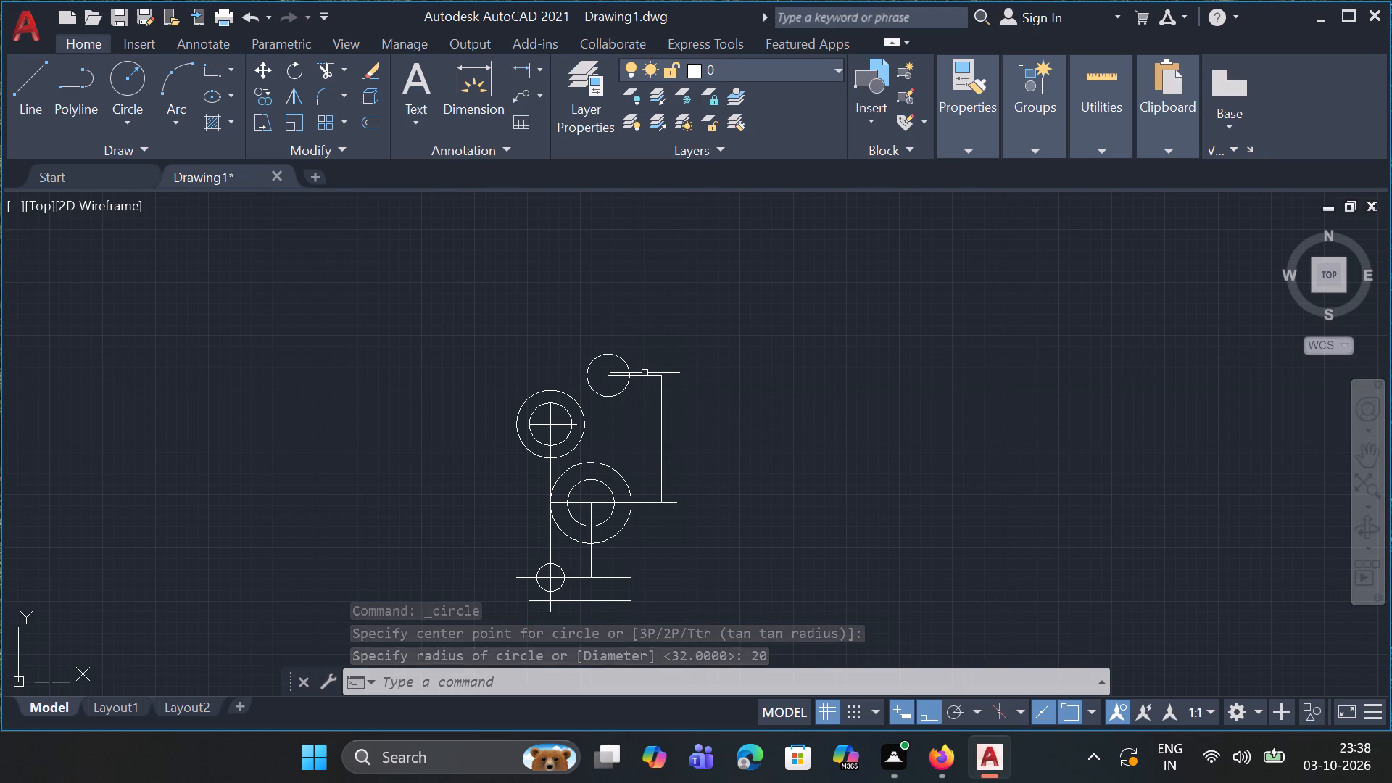
Draw a concentric circle of diameter 20 inside the radius-20 circle.
{"action": "left_click", "coordinate": [127, 127]}
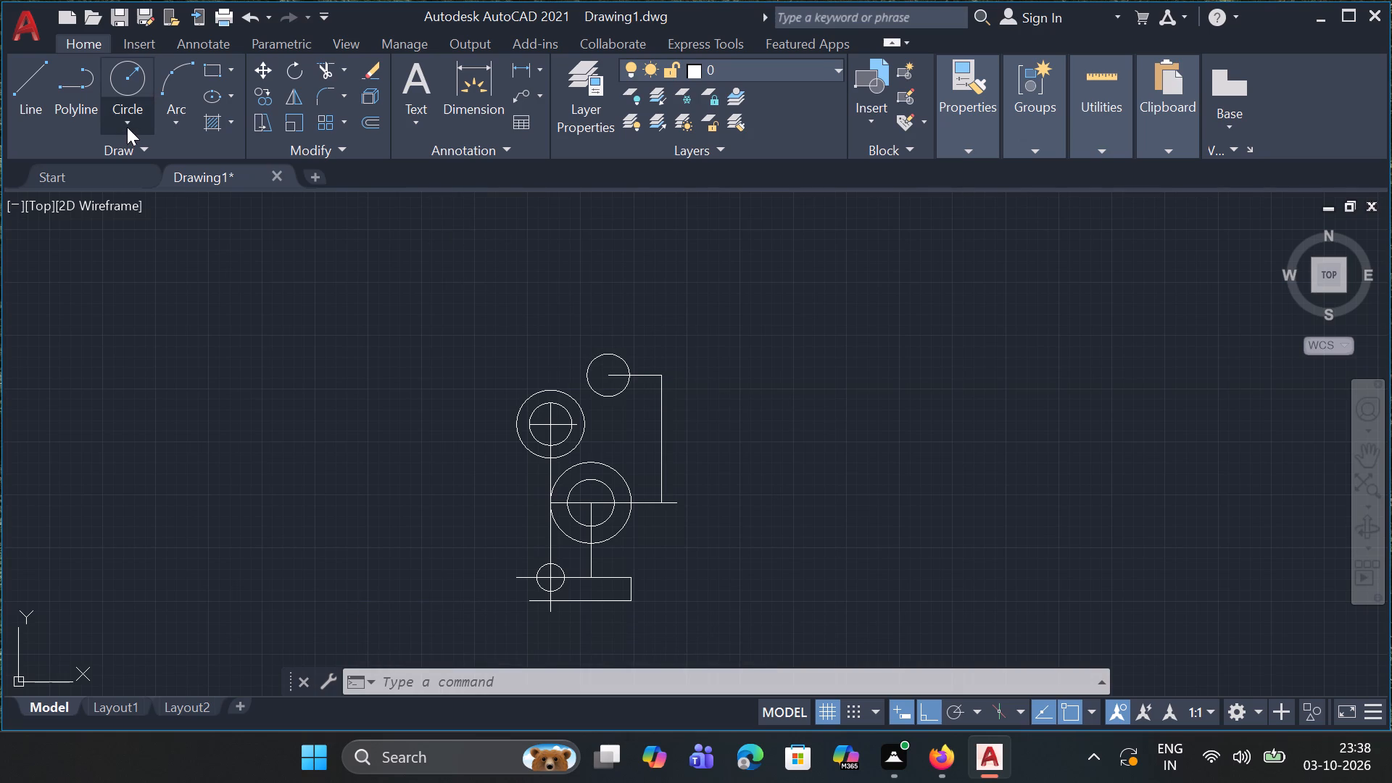
{"action": "left_click", "coordinate": [178, 211]}
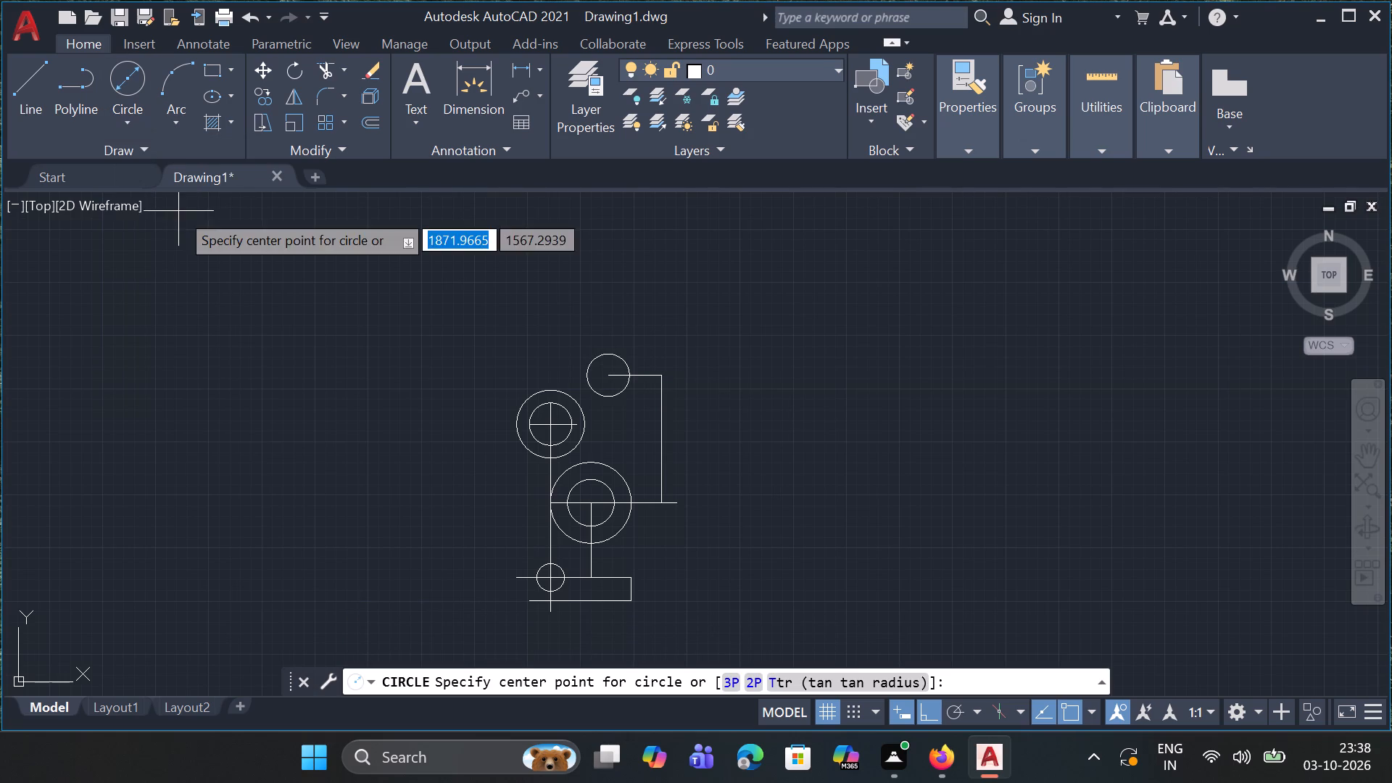
{"action": "left_click", "coordinate": [610, 371]}
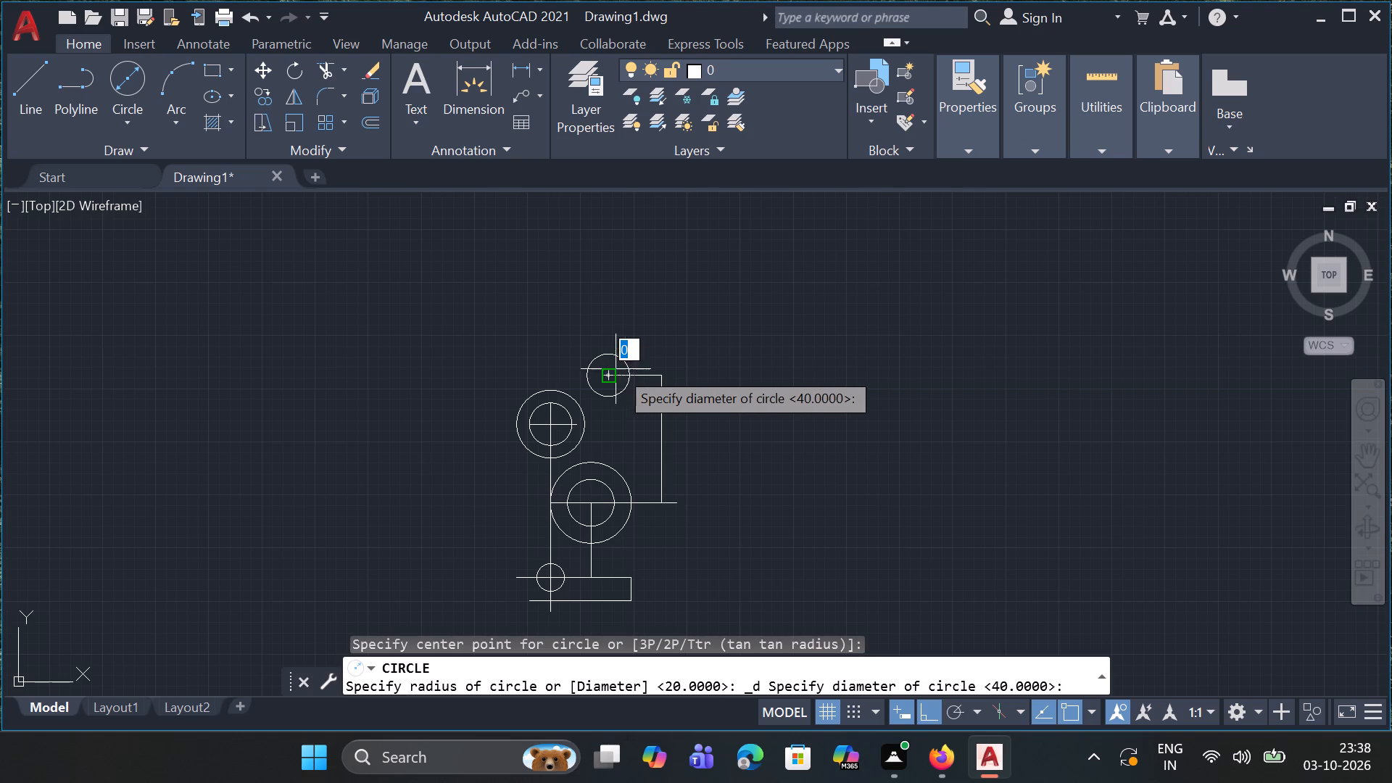
{"action": "type", "text": "20"}
{"action": "key", "text": "Return"}
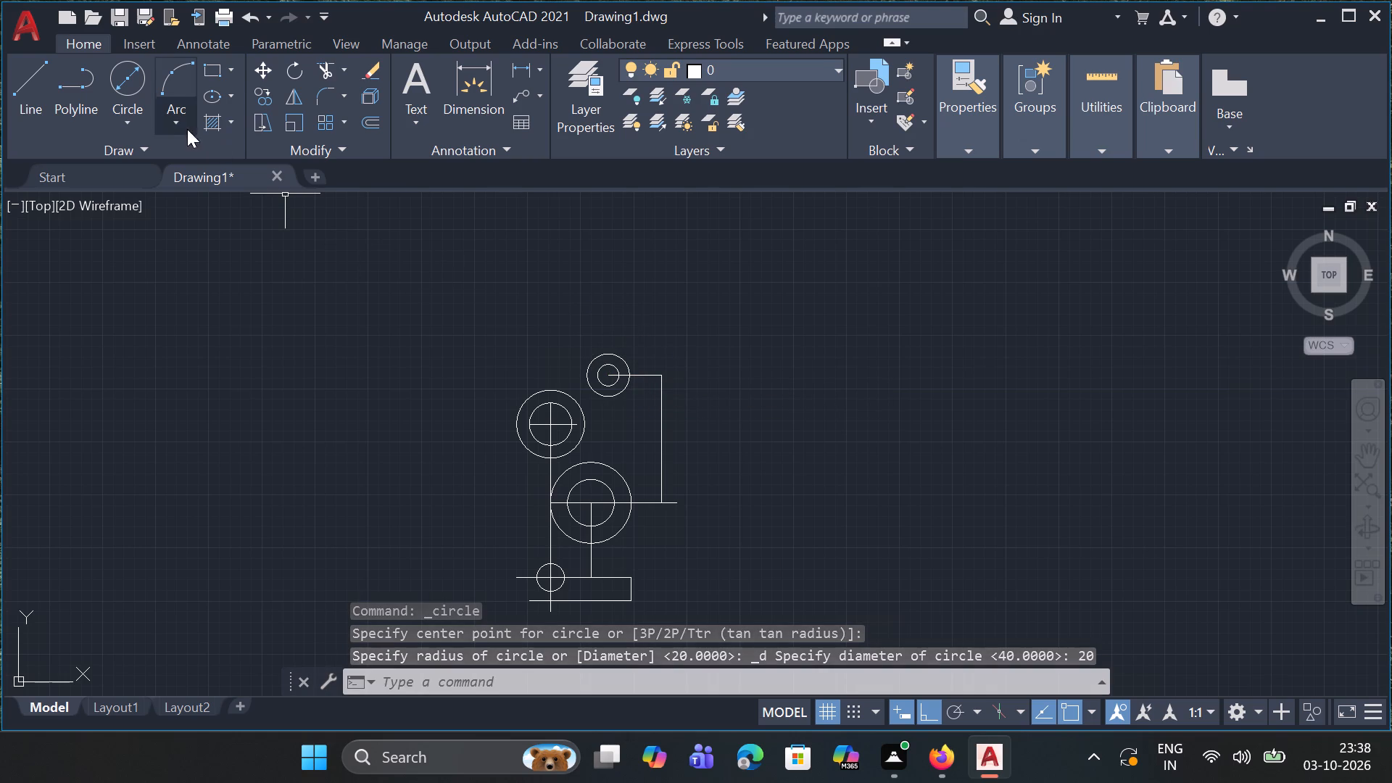
Draw a radius-40 circle tangent to the top of the radius-32 circle and the left side of the radius-20 circle.
{"action": "left_click", "coordinate": [127, 123]}
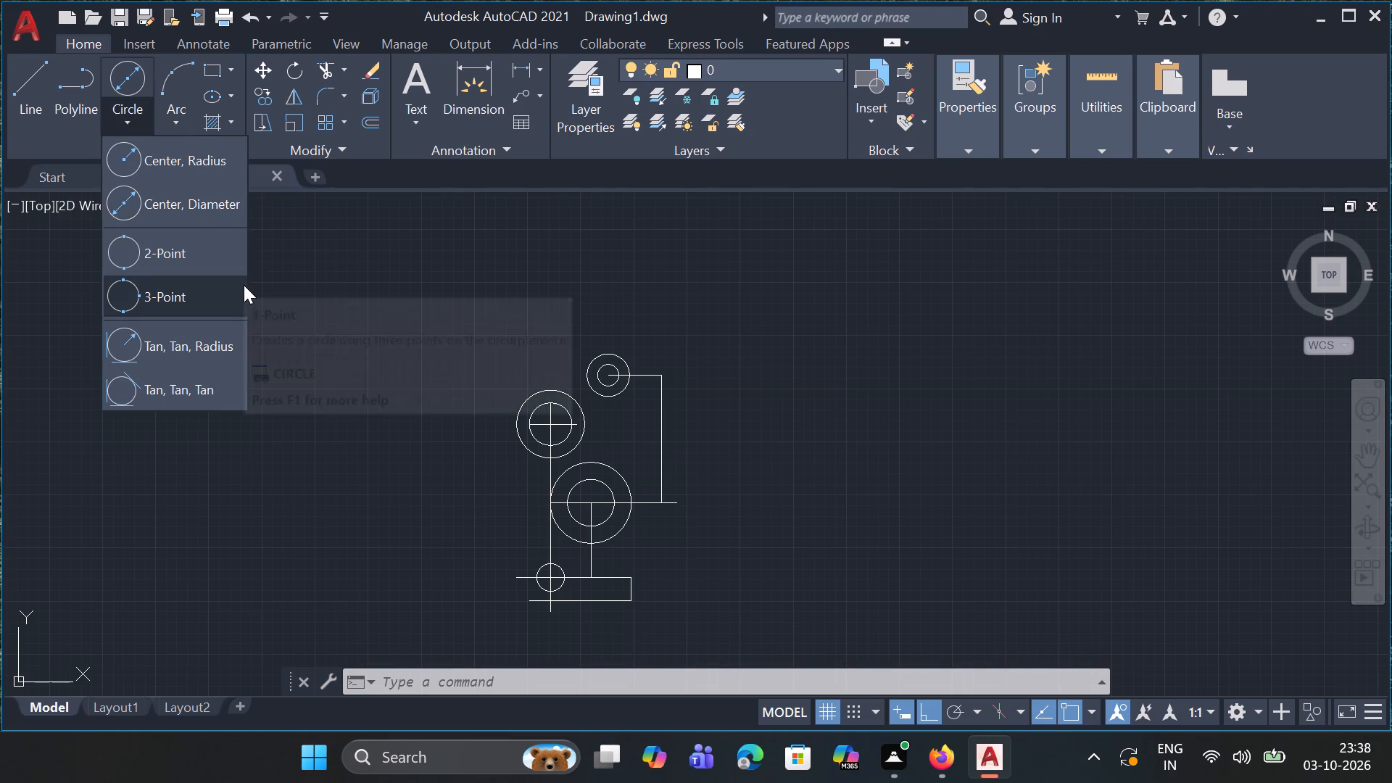
{"action": "left_click", "coordinate": [208, 335]}
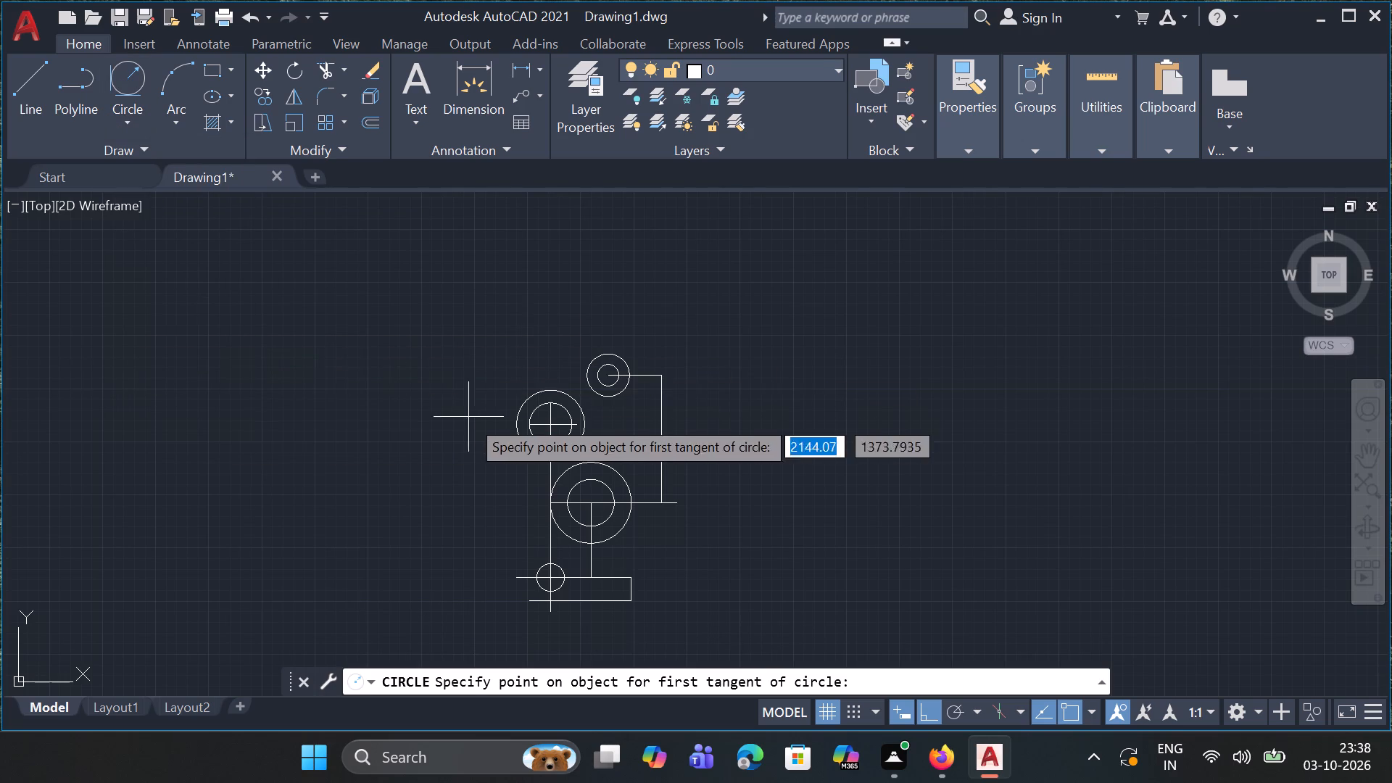
{"action": "left_click", "coordinate": [550, 392]}
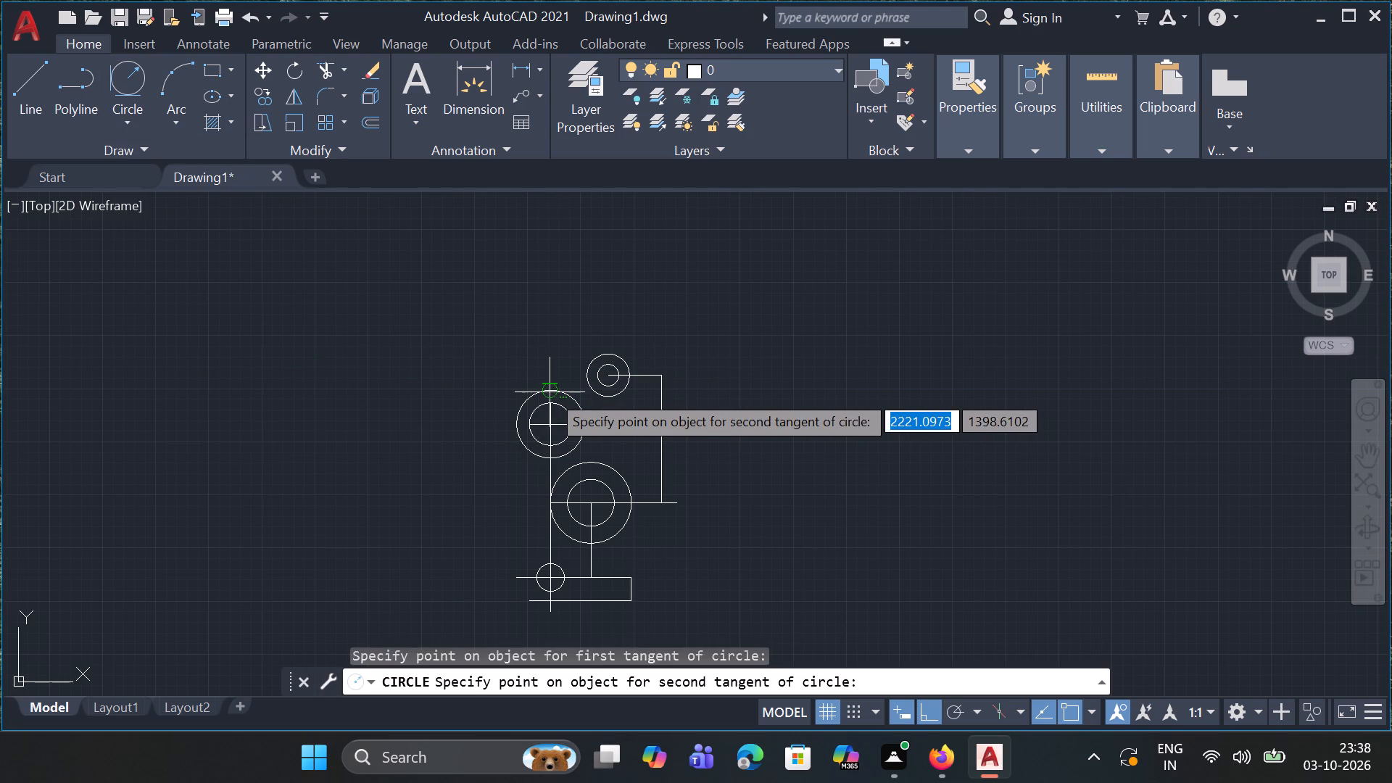
{"action": "left_click", "coordinate": [591, 383]}
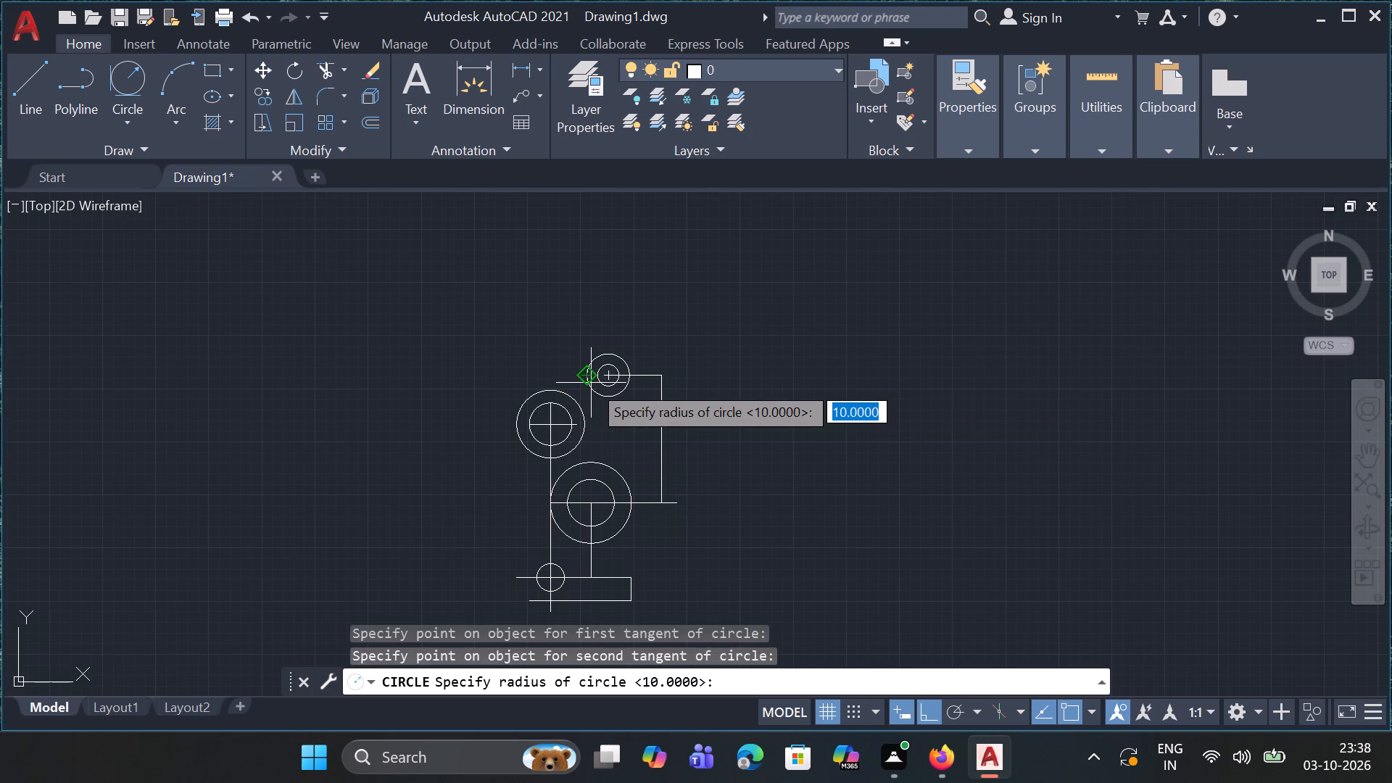
{"action": "type", "text": "40"}
{"action": "key", "text": "Return"}
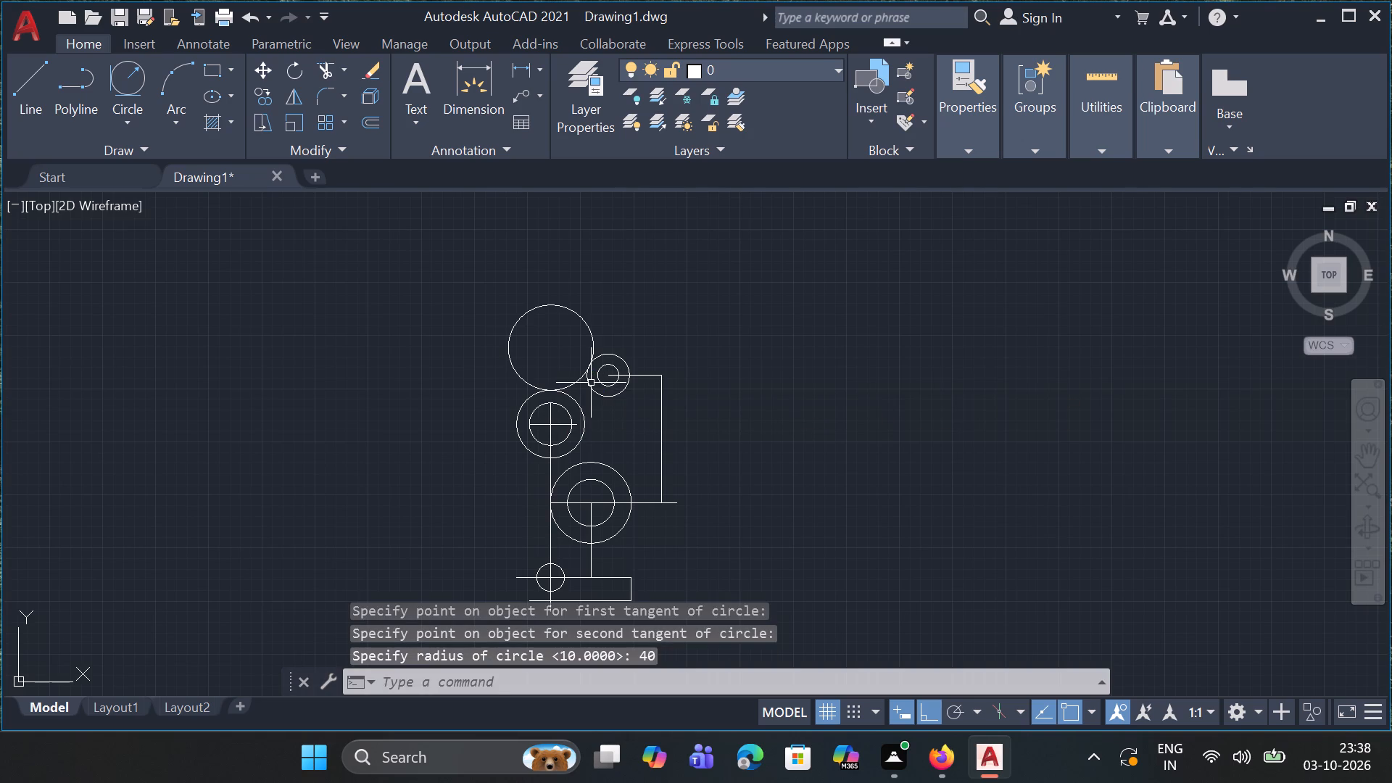
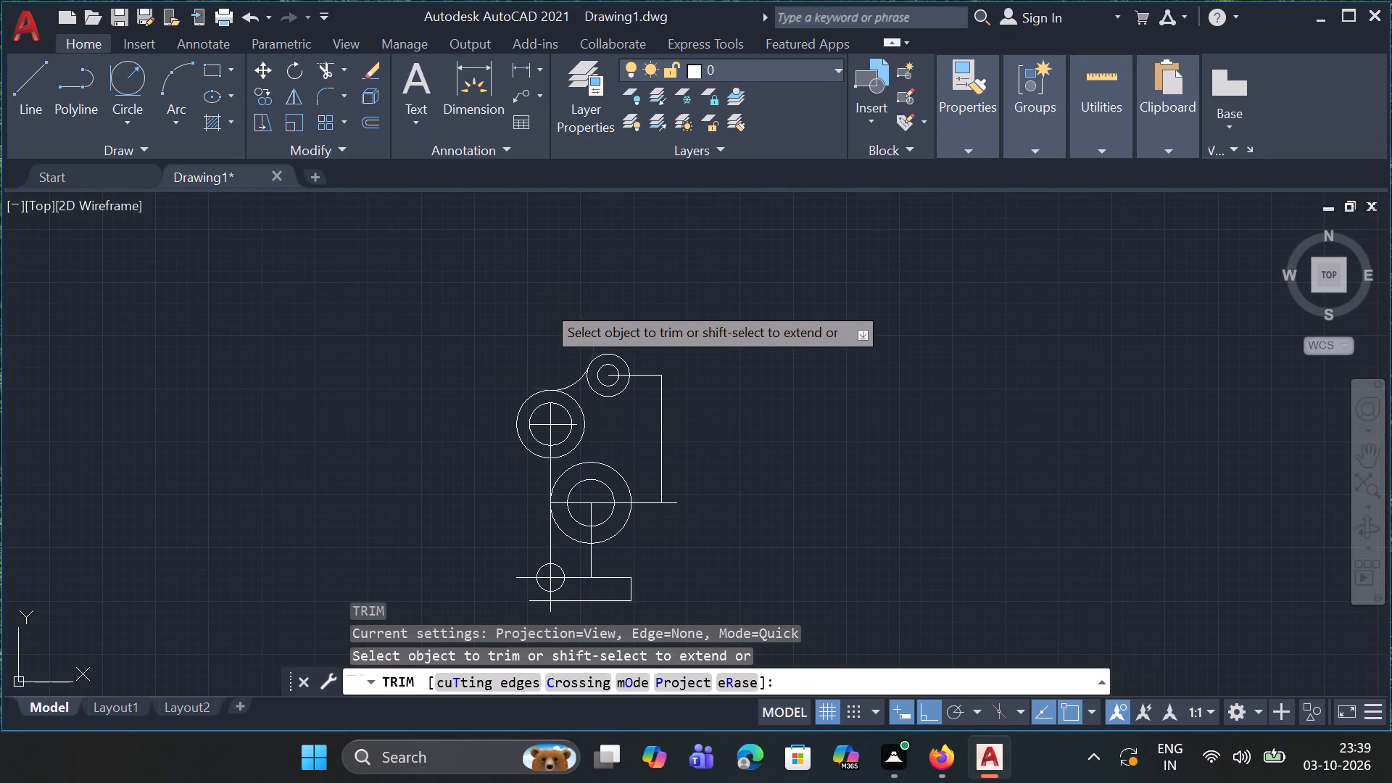
Trim the outer portion of the radius-40 circle, keeping only the concave arc joining the radius-32 and radius-20 circles.
{"action": "left_click", "coordinate": [544, 303]}
{"action": "key", "text": "Escape"}
{"action": "key", "text": "Escape"}
{"action": "key", "text": "Escape"}
{"action": "key", "text": "Escape"}
{"action": "key", "text": "Escape"}
{"action": "key", "text": "Escape"}
{"action": "key", "text": "Escape"}
{"action": "key", "text": "Escape"}
{"action": "key", "text": "Escape"}
{"action": "key", "text": "Escape"}
{"action": "key", "text": "Escape"}
{"action": "key", "text": "Escape"}
{"action": "key", "text": "Escape"}
{"action": "key", "text": "Escape"}
{"action": "key", "text": "Escape"}
{"action": "key", "text": "Escape"}
{"action": "key", "text": "Escape"}
{"action": "key", "text": "Escape"}
{"action": "key", "text": "Escape"}
{"action": "key", "text": "Escape"}
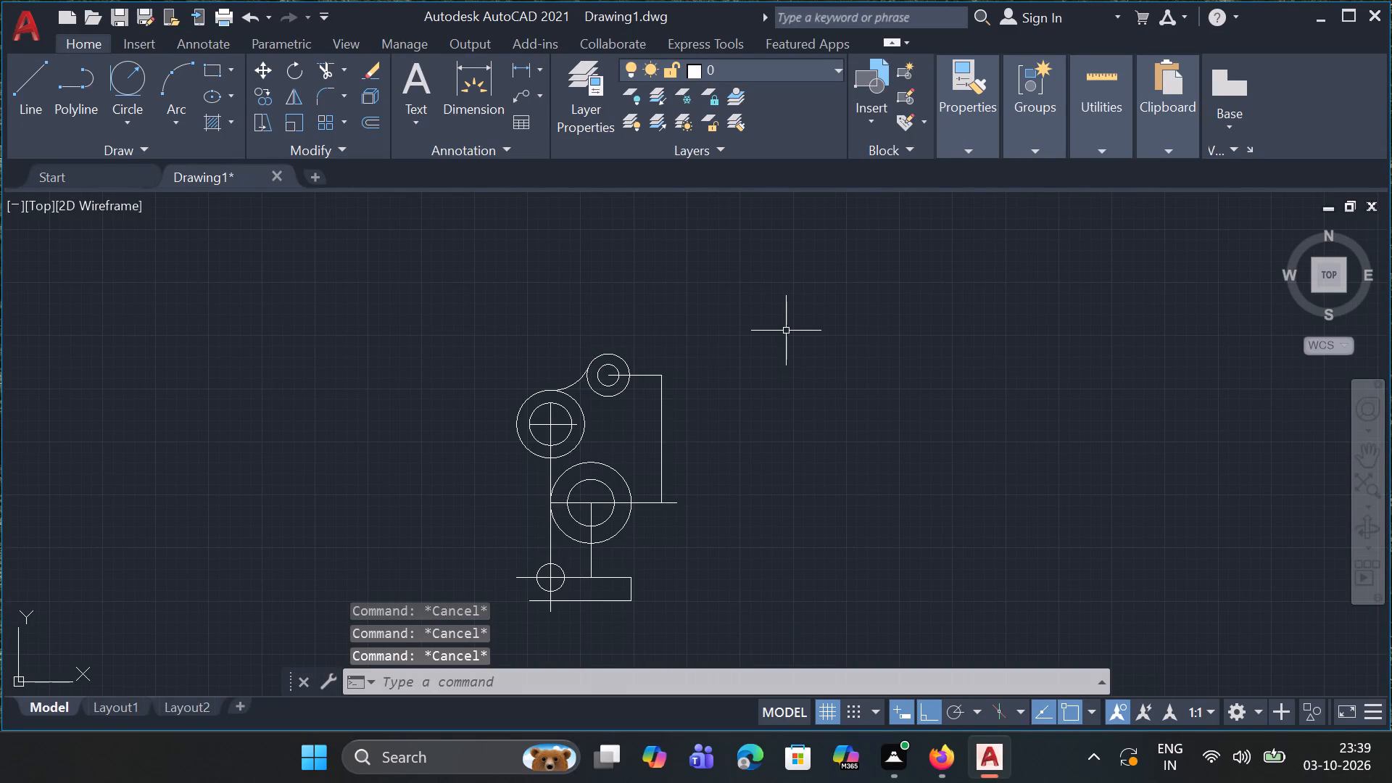
Trim away the right half of the radius-32 circle between the tangent arc and the vertical line below its centre.
{"action": "type", "text": "TR"}
{"action": "key", "text": "Return"}
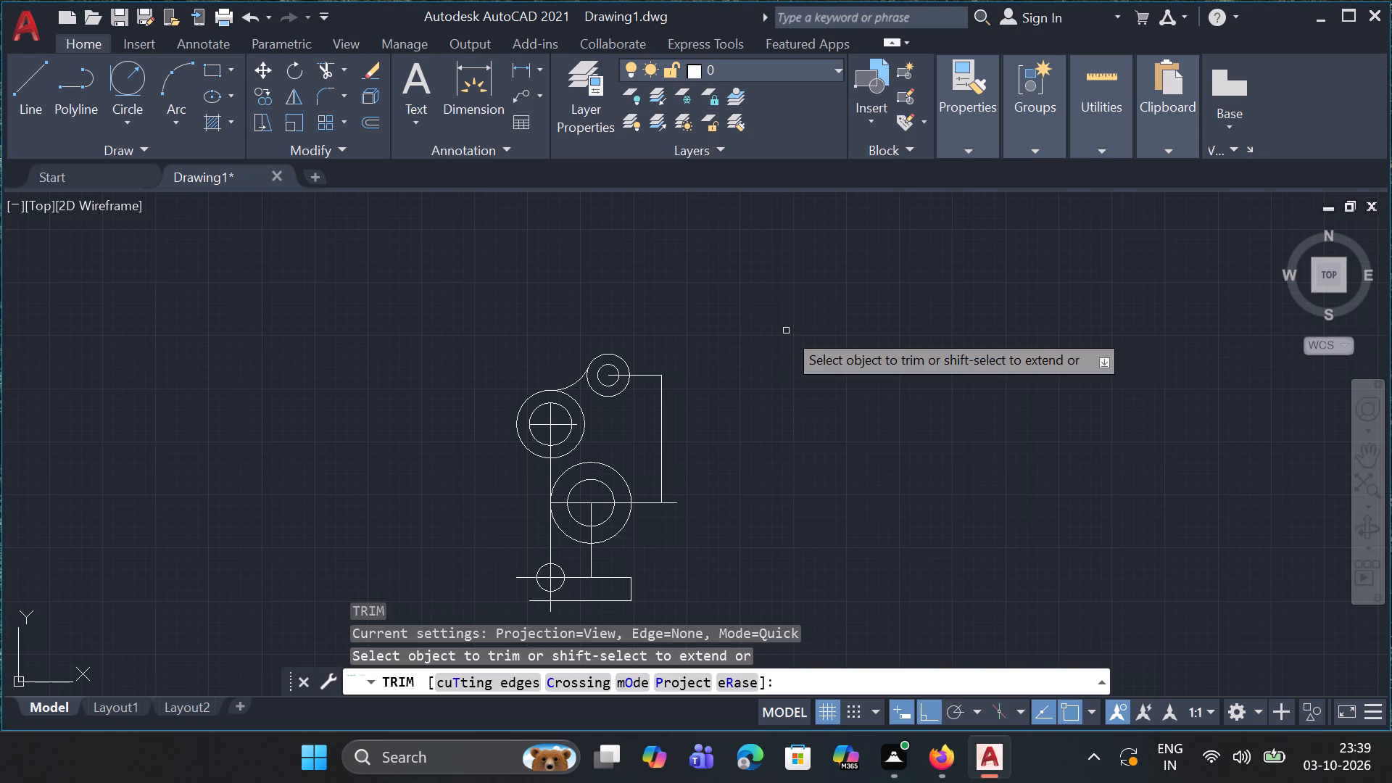
{"action": "left_click", "coordinate": [584, 421]}
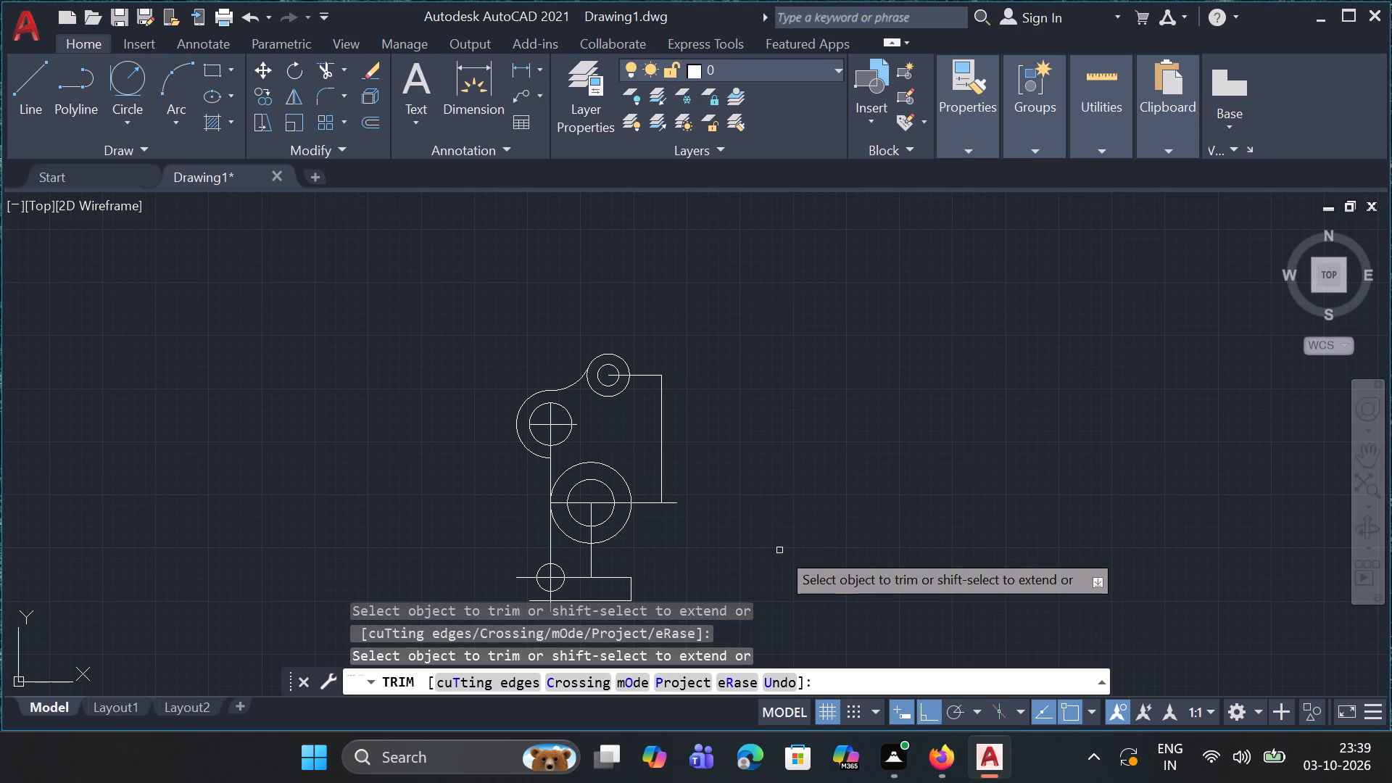
{"action": "key", "text": "Escape"}
{"action": "key", "text": "Escape"}
{"action": "key", "text": "Escape"}
{"action": "key", "text": "Escape"}
{"action": "key", "text": "Escape"}
{"action": "key", "text": "Escape"}
{"action": "key", "text": "Escape"}
{"action": "key", "text": "Escape"}
{"action": "key", "text": "Escape"}
{"action": "key", "text": "Escape"}
{"action": "key", "text": "Escape"}
{"action": "key", "text": "Escape"}
{"action": "key", "text": "Escape"}
{"action": "key", "text": "Escape"}
{"action": "key", "text": "Escape"}
{"action": "key", "text": "Escape"}
{"action": "key", "text": "Escape"}
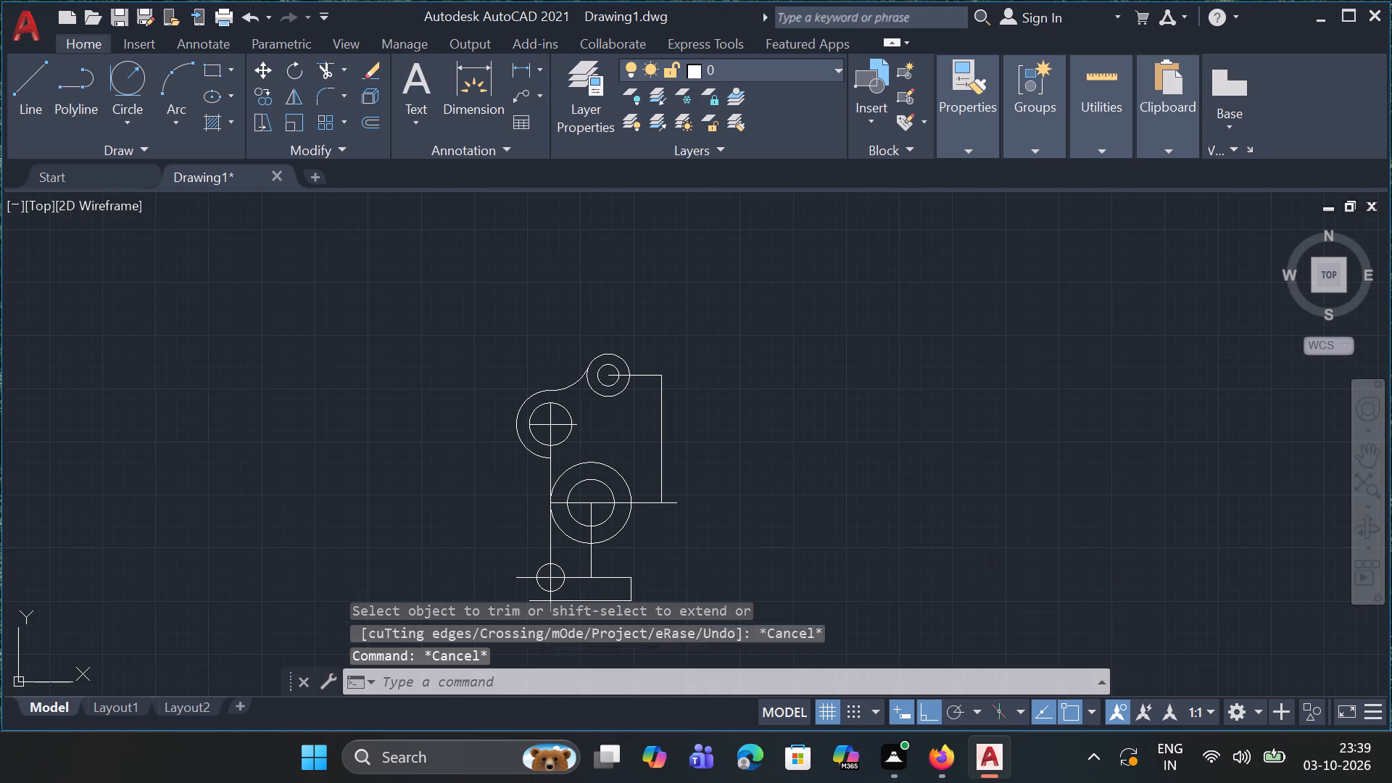
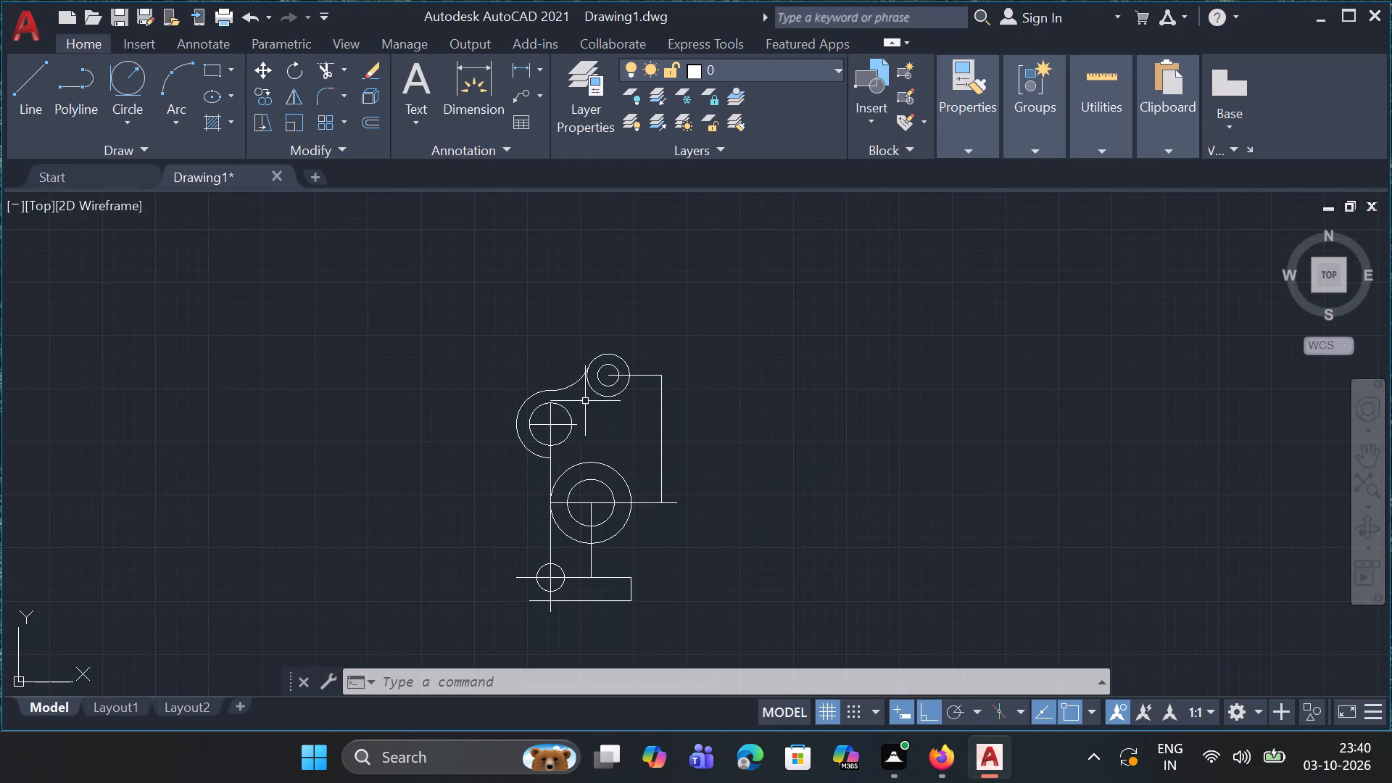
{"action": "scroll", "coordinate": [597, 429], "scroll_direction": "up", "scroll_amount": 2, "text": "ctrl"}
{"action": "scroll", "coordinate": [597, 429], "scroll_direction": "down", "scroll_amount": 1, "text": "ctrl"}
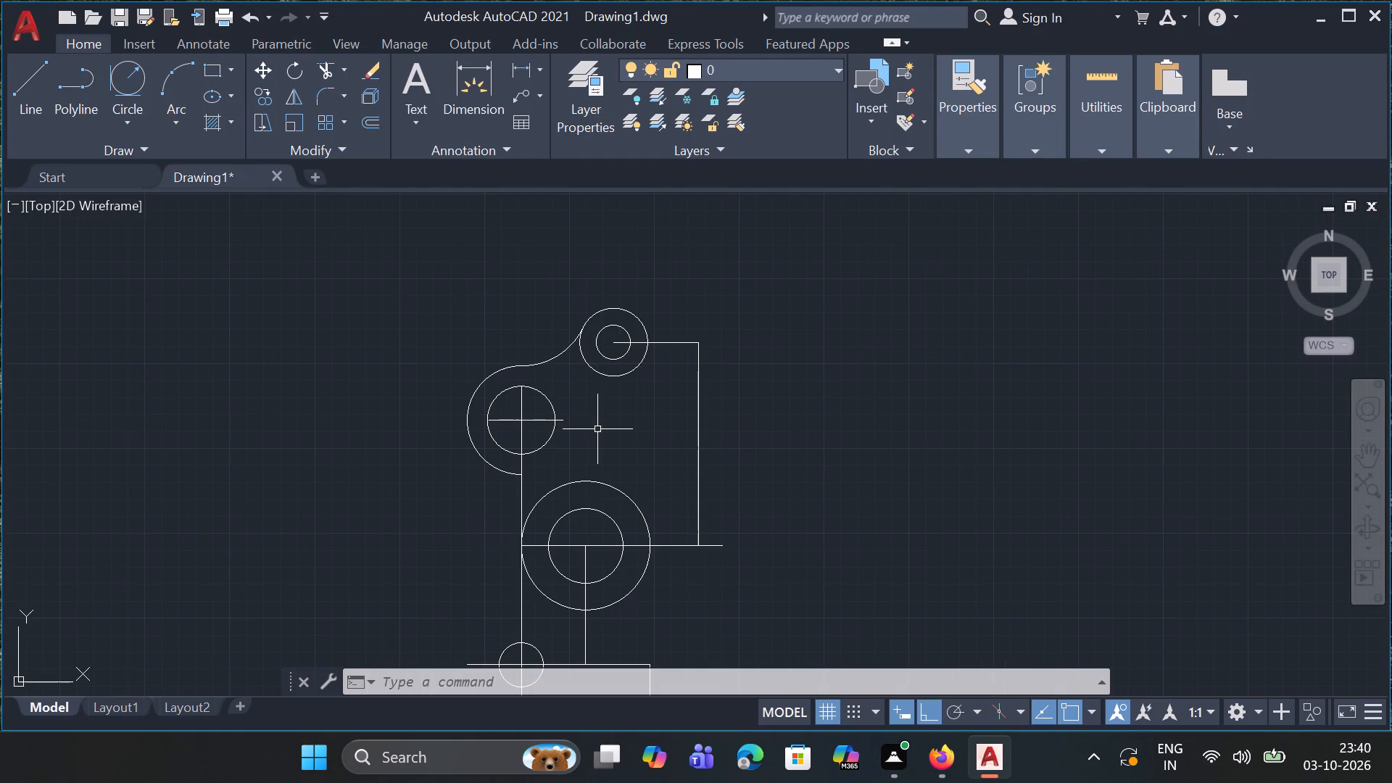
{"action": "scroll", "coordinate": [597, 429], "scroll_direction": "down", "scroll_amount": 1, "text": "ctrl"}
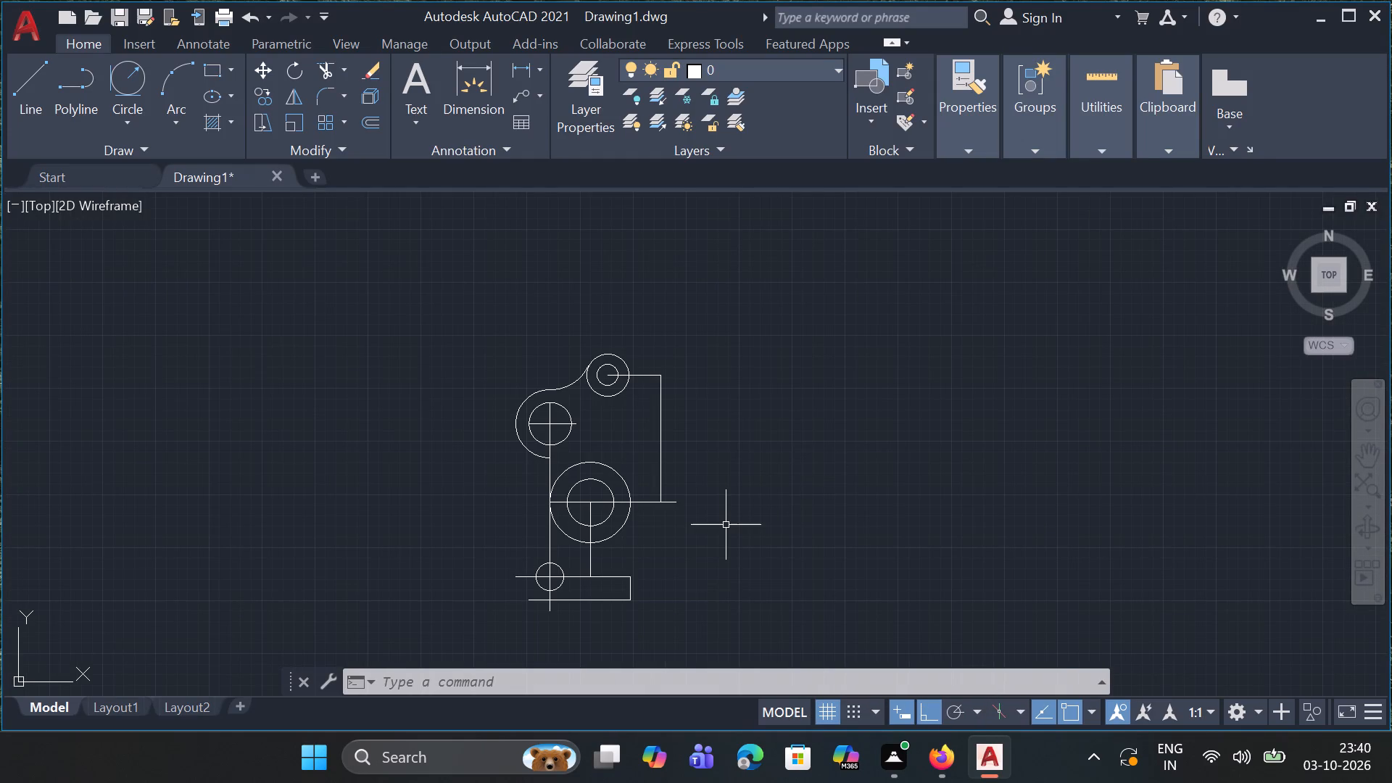
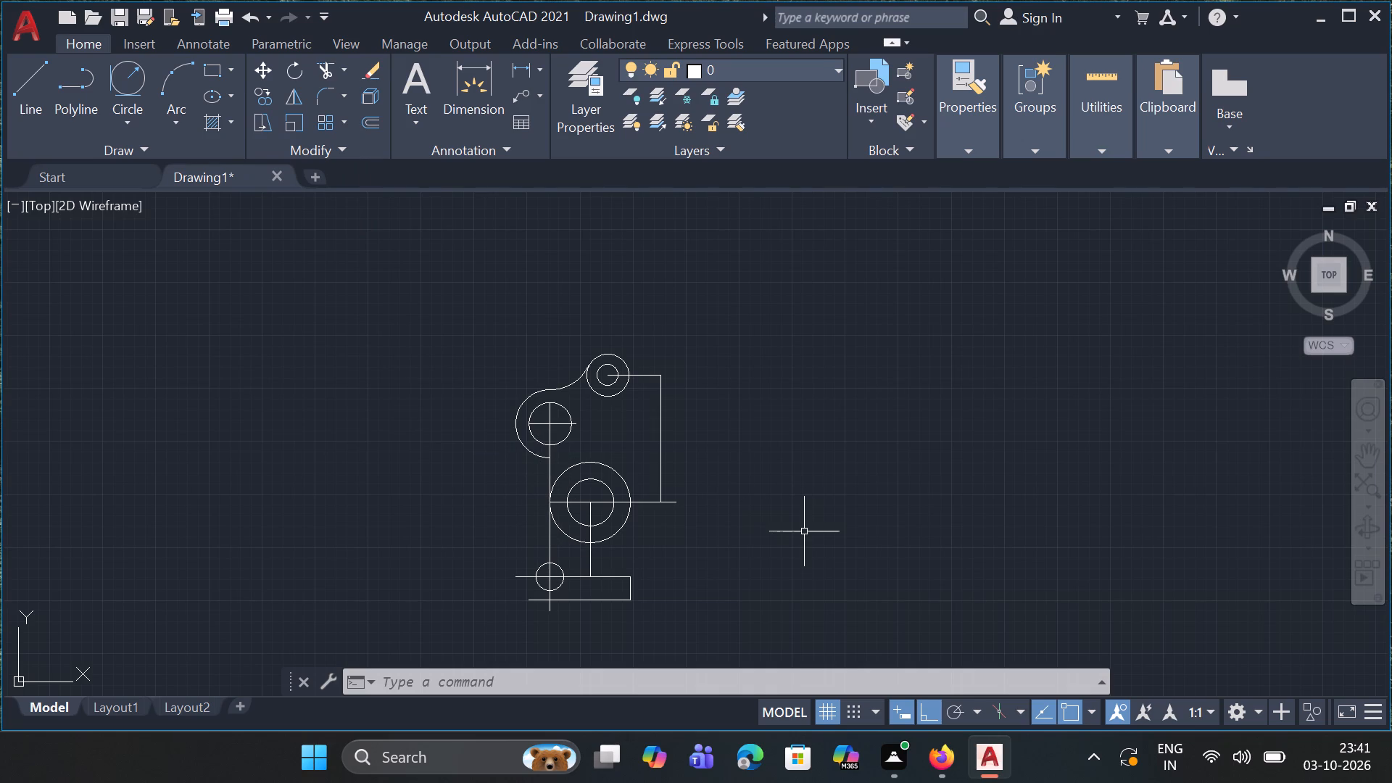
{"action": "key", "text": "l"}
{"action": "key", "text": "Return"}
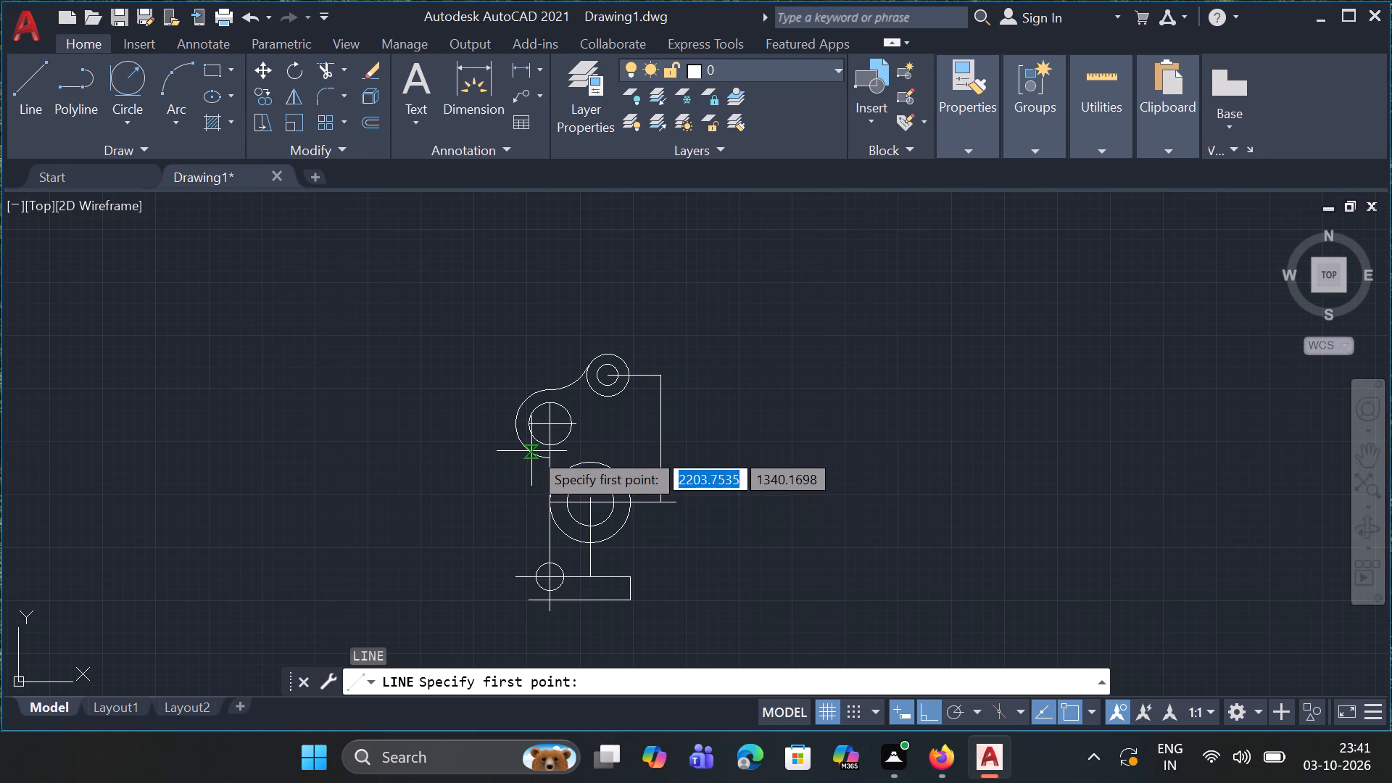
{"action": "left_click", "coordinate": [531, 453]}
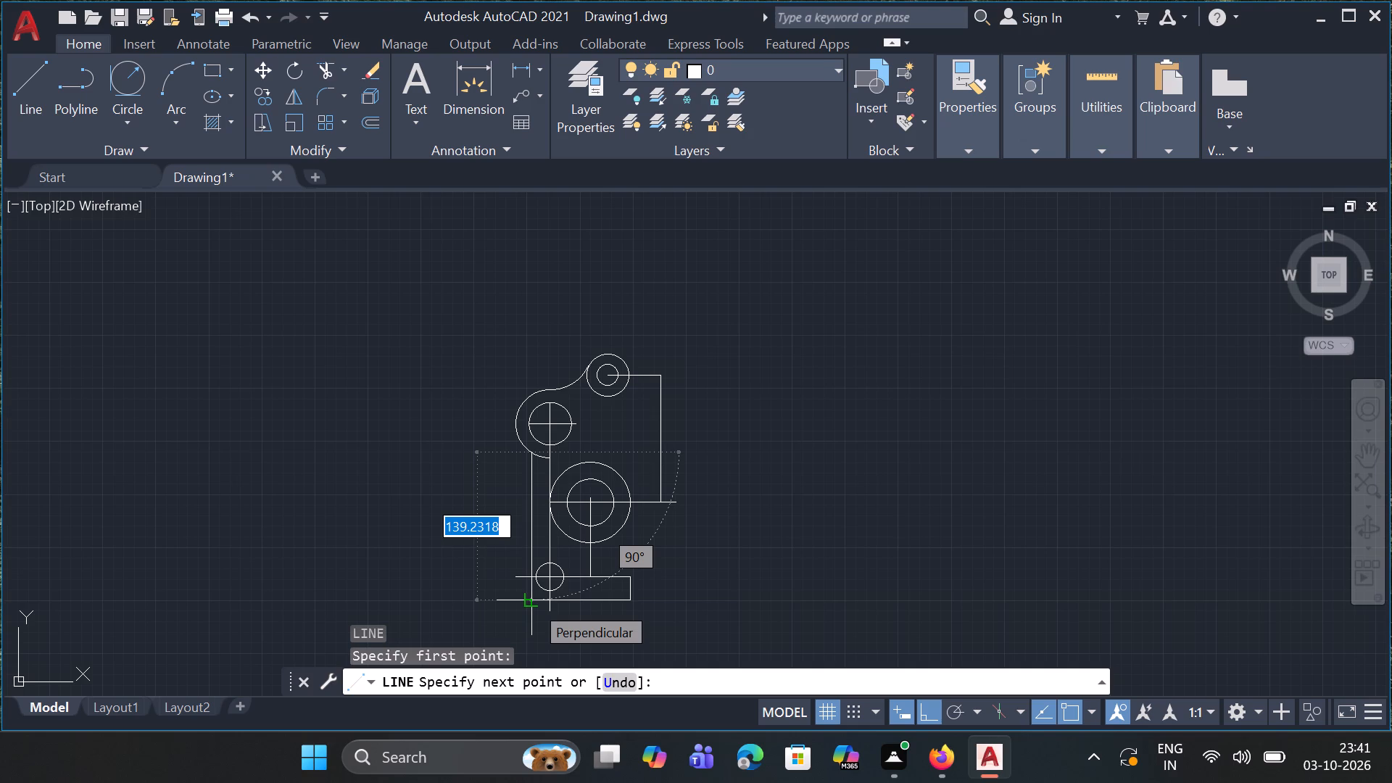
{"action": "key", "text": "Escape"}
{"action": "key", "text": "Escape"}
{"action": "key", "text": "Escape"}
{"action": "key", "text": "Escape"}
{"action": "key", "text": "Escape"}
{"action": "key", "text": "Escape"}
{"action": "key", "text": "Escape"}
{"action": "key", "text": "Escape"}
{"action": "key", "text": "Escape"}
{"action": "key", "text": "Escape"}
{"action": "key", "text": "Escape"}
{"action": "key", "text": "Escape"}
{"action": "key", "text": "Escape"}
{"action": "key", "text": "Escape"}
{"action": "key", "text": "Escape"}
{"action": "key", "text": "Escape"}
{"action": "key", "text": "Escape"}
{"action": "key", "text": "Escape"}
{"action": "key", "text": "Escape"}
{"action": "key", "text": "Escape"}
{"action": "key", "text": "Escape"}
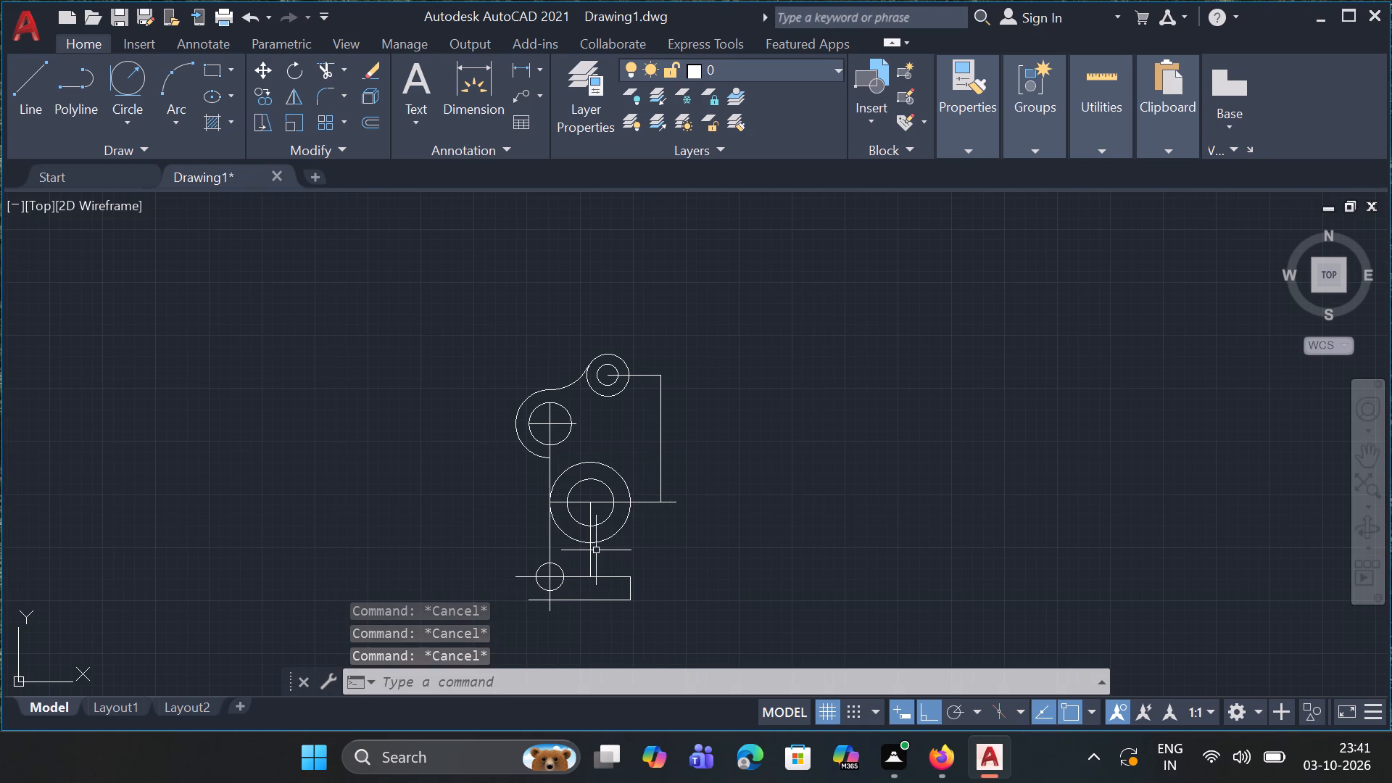
Draw a radius 14 circle centred where the middle vertical line meets the base's top edge.
{"action": "scroll", "coordinate": [596, 550], "scroll_direction": "up", "scroll_amount": 1, "text": "ctrl"}
{"action": "scroll", "coordinate": [565, 630], "scroll_direction": "up", "scroll_amount": 3, "text": "ctrl"}
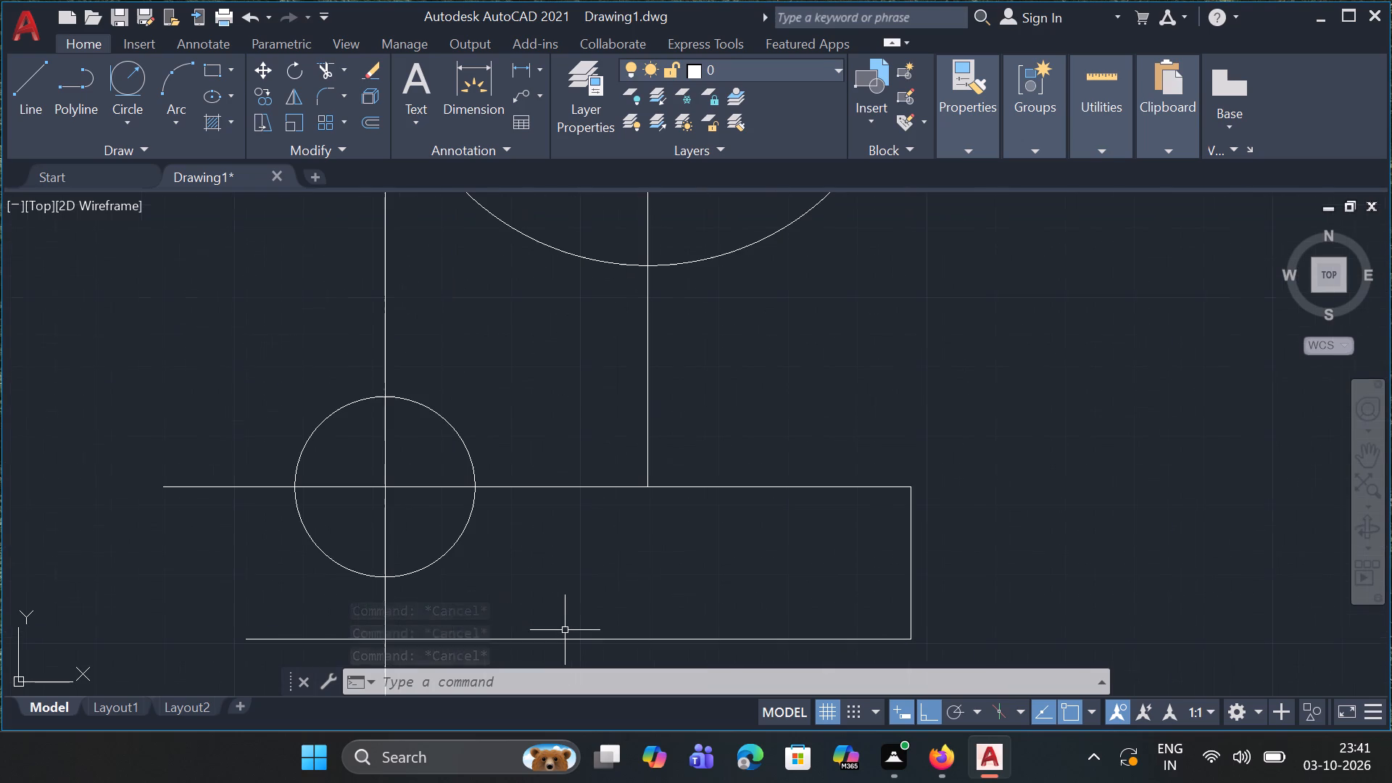
{"action": "scroll", "coordinate": [565, 630], "scroll_direction": "down", "scroll_amount": 1, "text": "ctrl"}
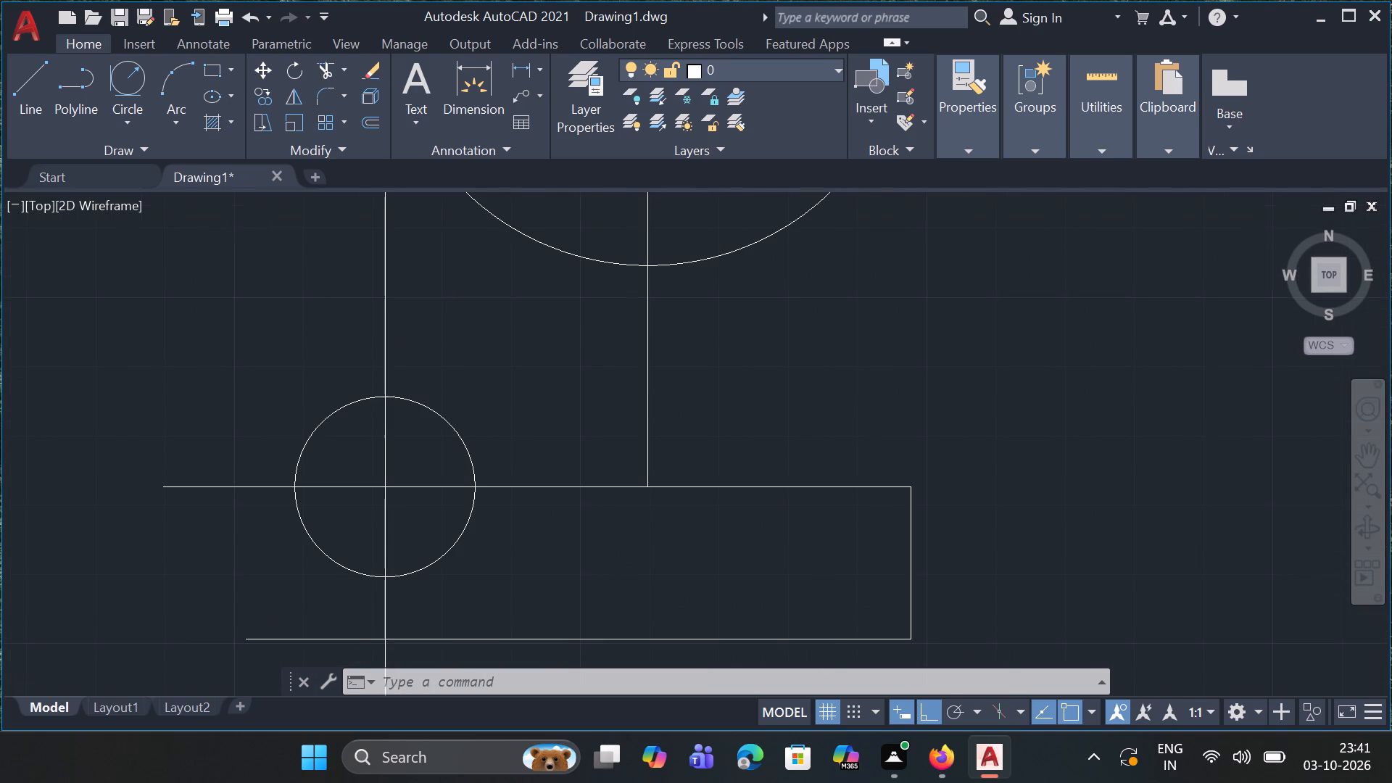
{"action": "scroll", "coordinate": [565, 630], "scroll_direction": "down", "scroll_amount": 1, "text": "ctrl"}
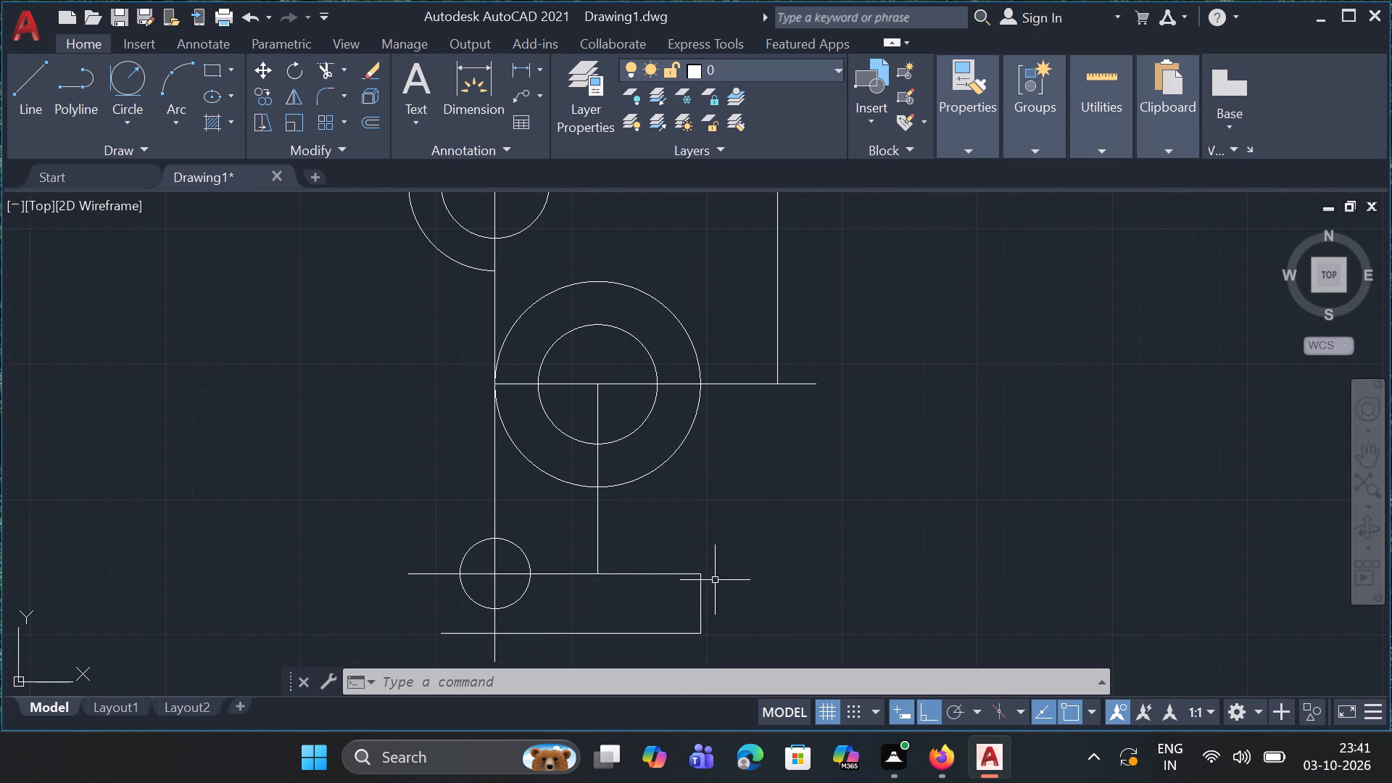
{"action": "left_click", "coordinate": [122, 128]}
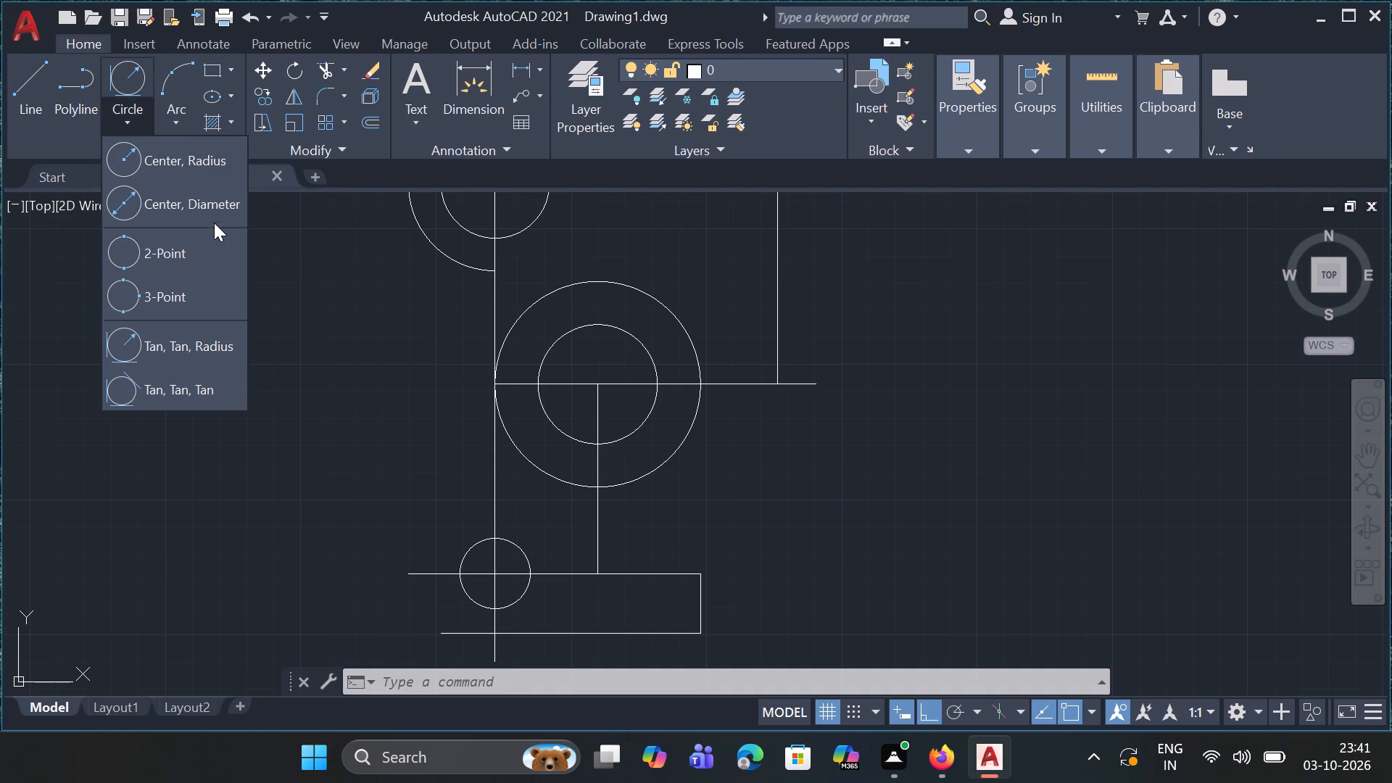
{"action": "left_click", "coordinate": [204, 174]}
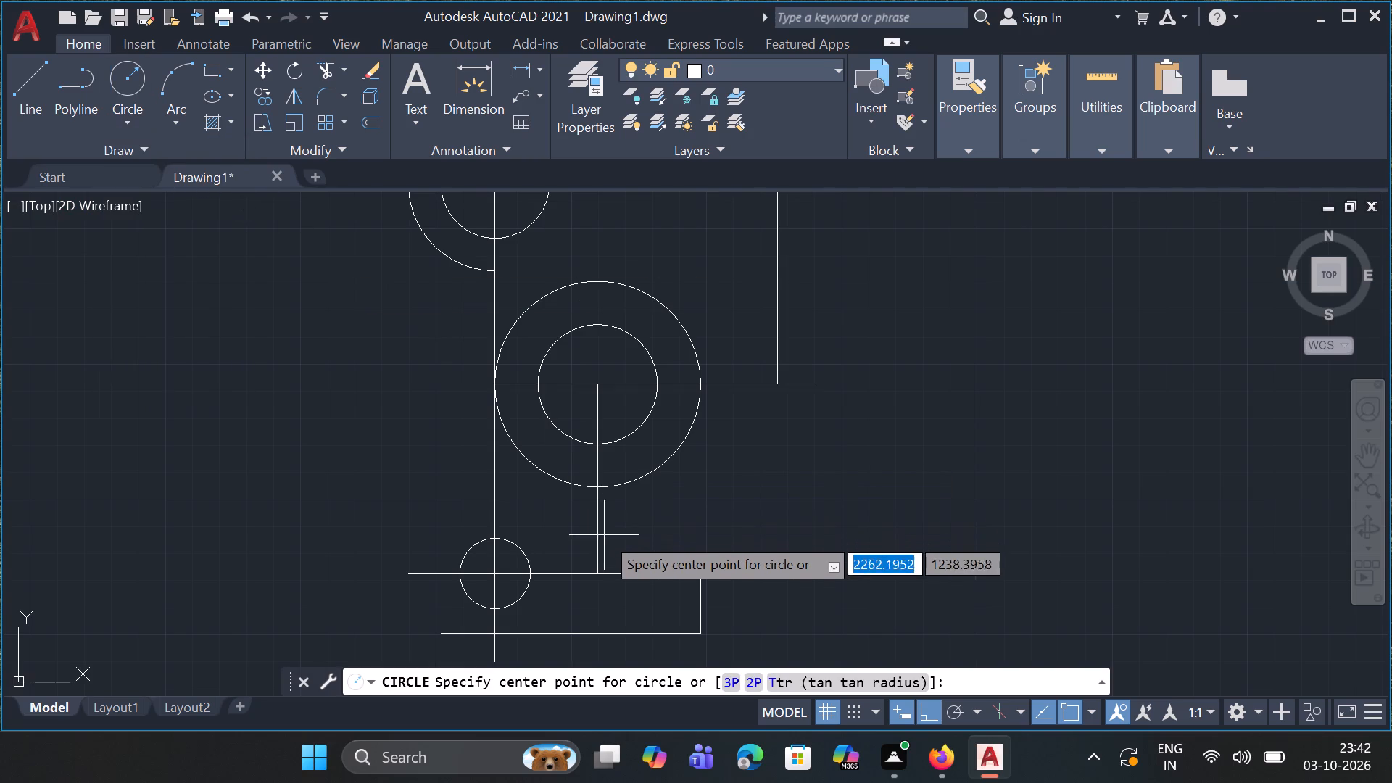
{"action": "left_click", "coordinate": [597, 576]}
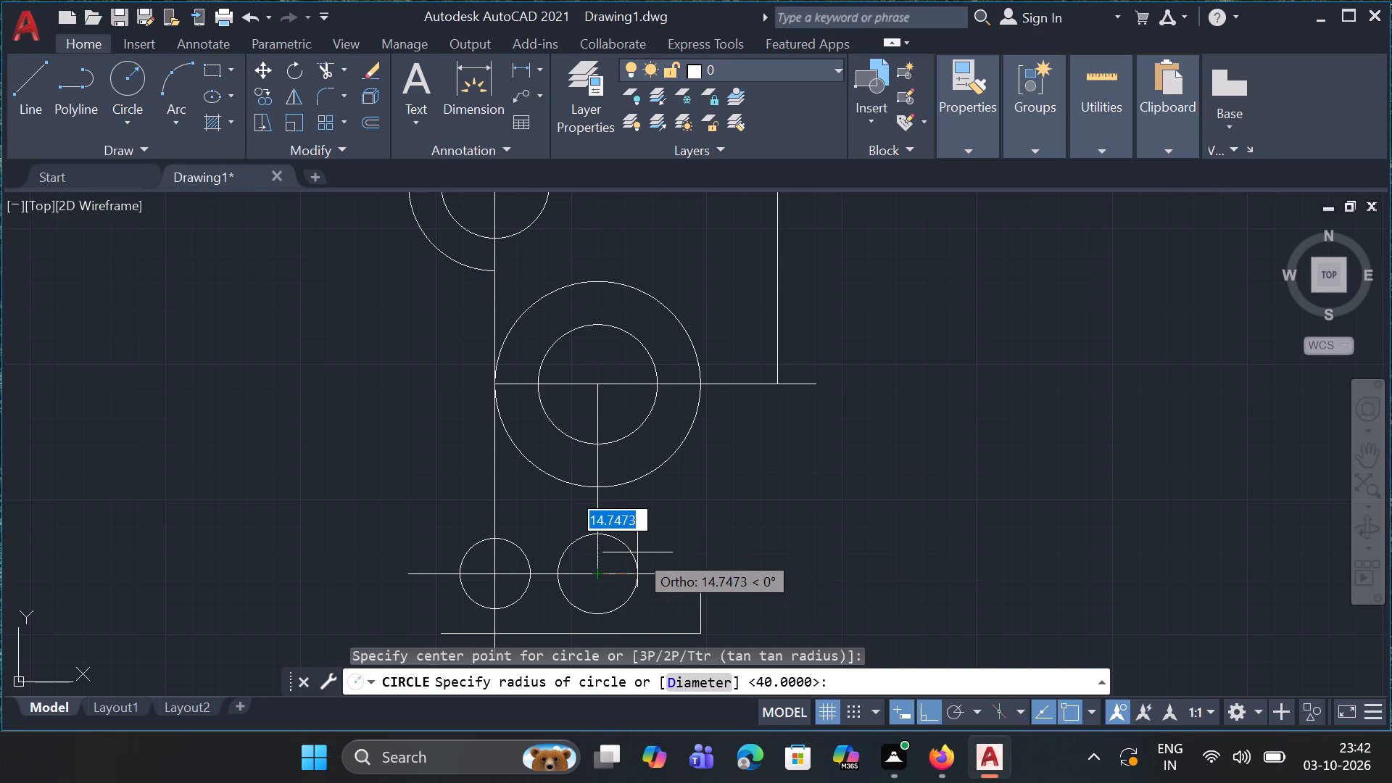
{"action": "type", "text": "14"}
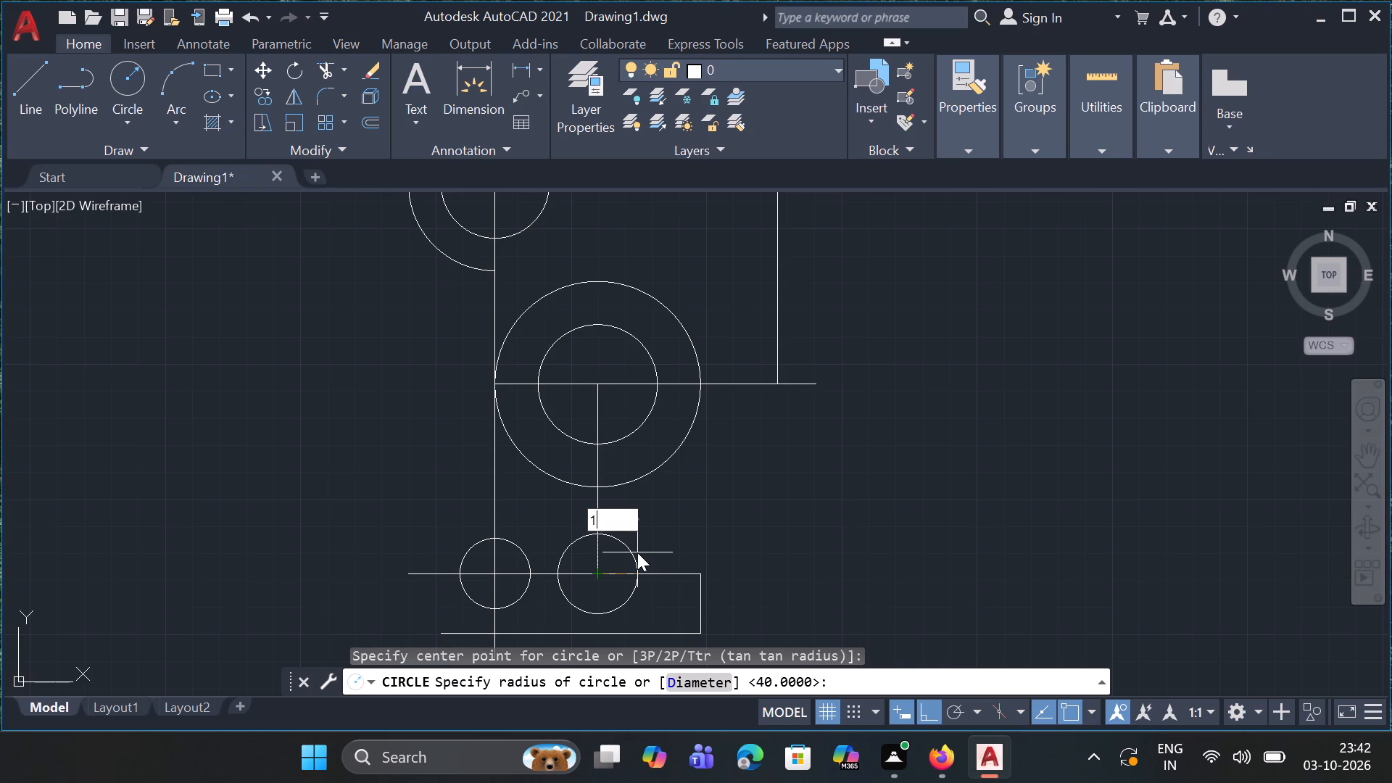
{"action": "key", "text": "Return"}
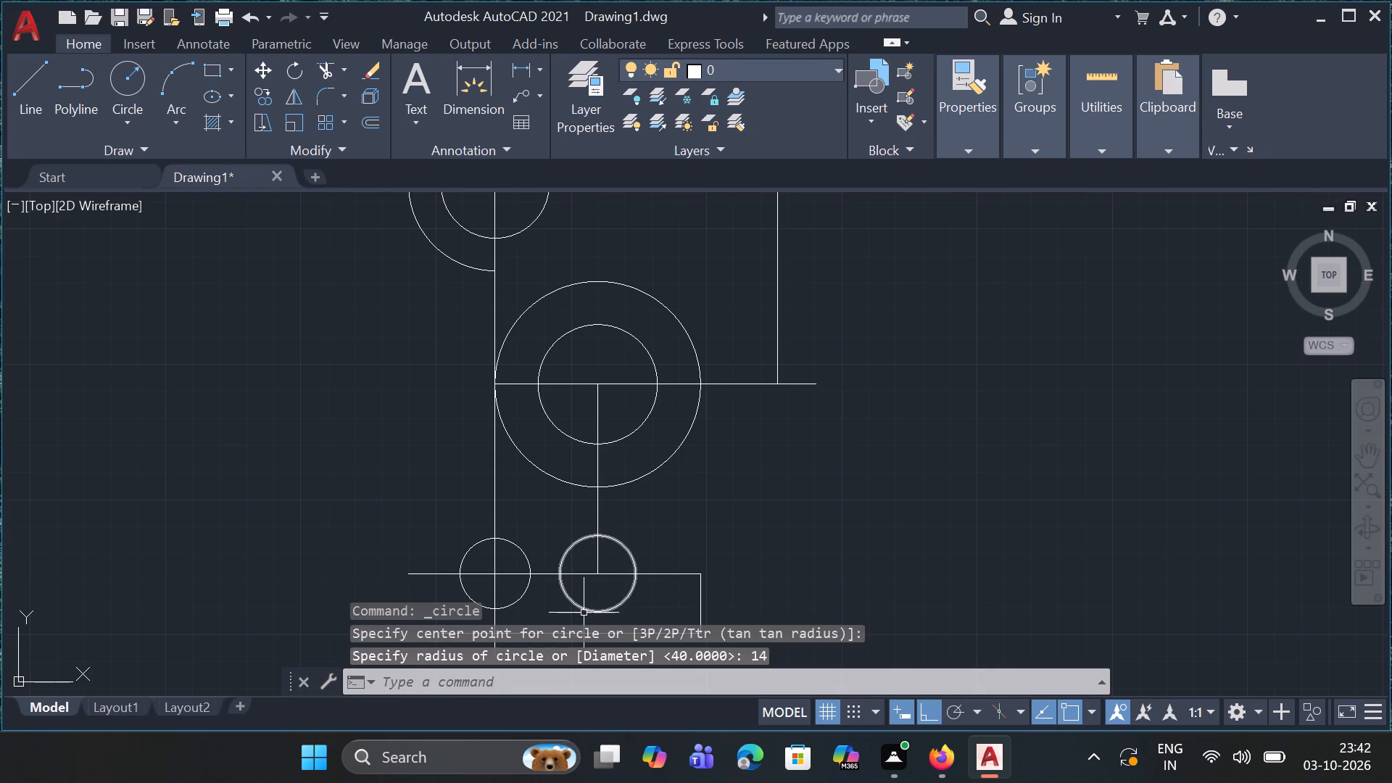
Trim away the half of the radius 14 circle that lies below the base's top edge.
{"action": "type", "text": "TR"}
{"action": "key", "text": "Return"}
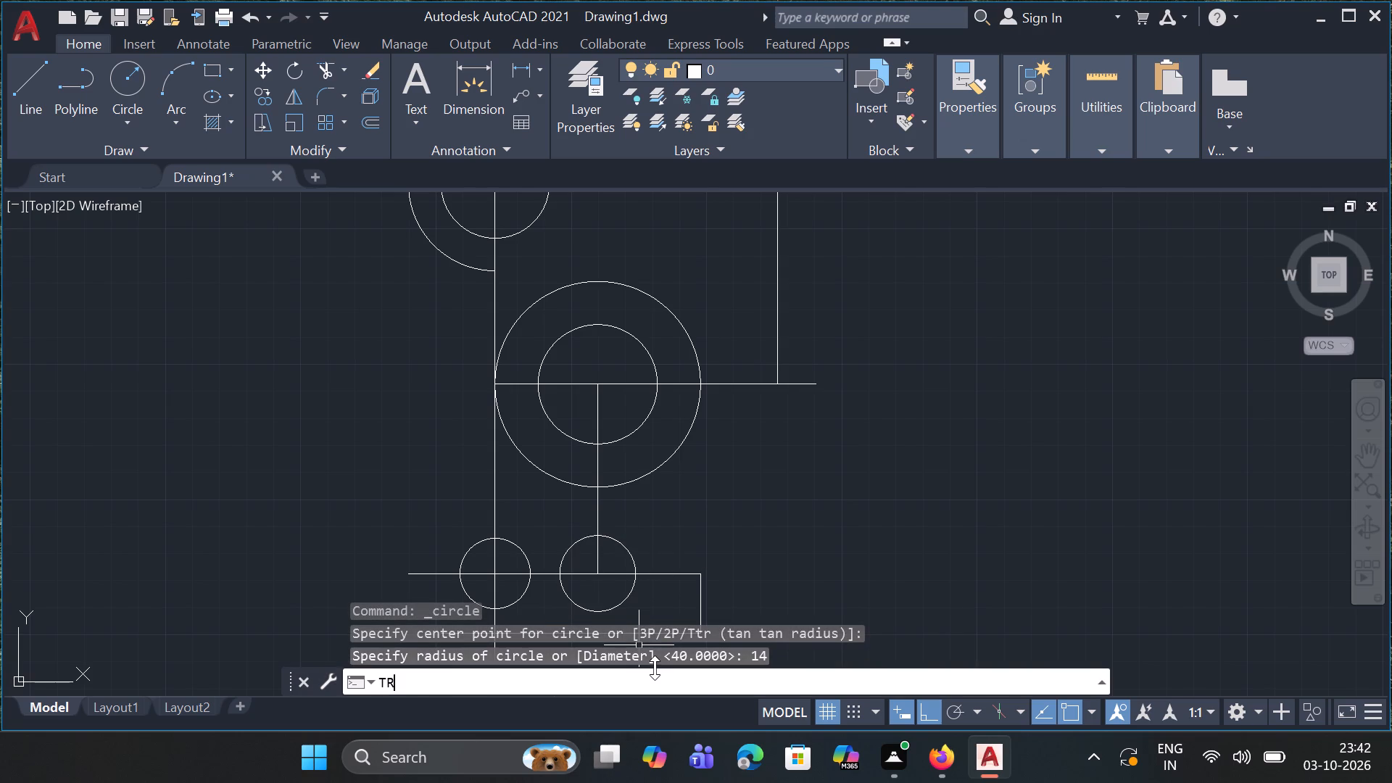
{"action": "left_click", "coordinate": [618, 602]}
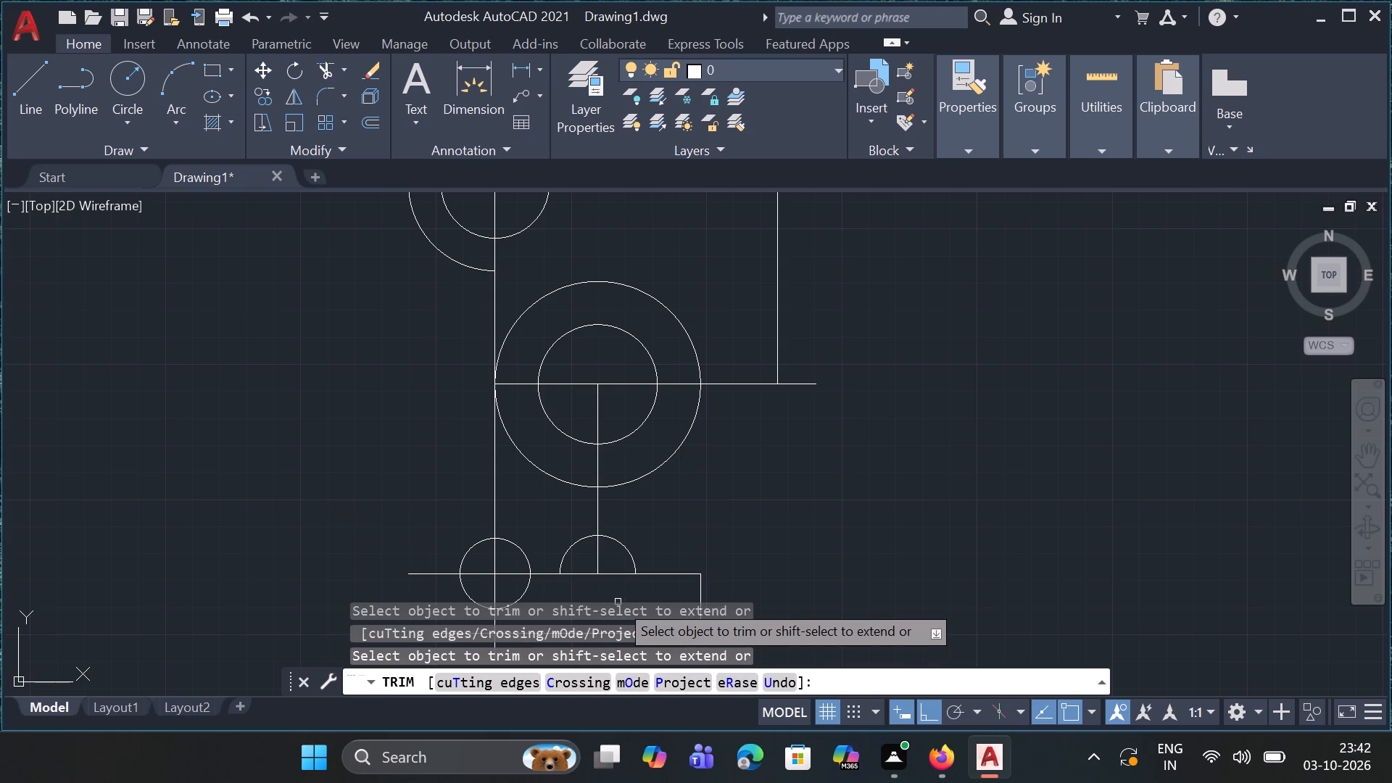
{"action": "key", "text": "Escape"}
{"action": "key", "text": "Escape"}
{"action": "key", "text": "Escape"}
{"action": "key", "text": "Escape"}
{"action": "key", "text": "Escape"}
{"action": "key", "text": "Escape"}
{"action": "key", "text": "Escape"}
{"action": "key", "text": "Escape"}
{"action": "key", "text": "Escape"}
{"action": "key", "text": "Escape"}
{"action": "key", "text": "Escape"}
{"action": "key", "text": "Escape"}
{"action": "key", "text": "Escape"}
{"action": "key", "text": "Escape"}
{"action": "key", "text": "Escape"}
{"action": "key", "text": "Escape"}
{"action": "key", "text": "Escape"}
{"action": "key", "text": "Escape"}
{"action": "key", "text": "Escape"}
{"action": "key", "text": "Escape"}
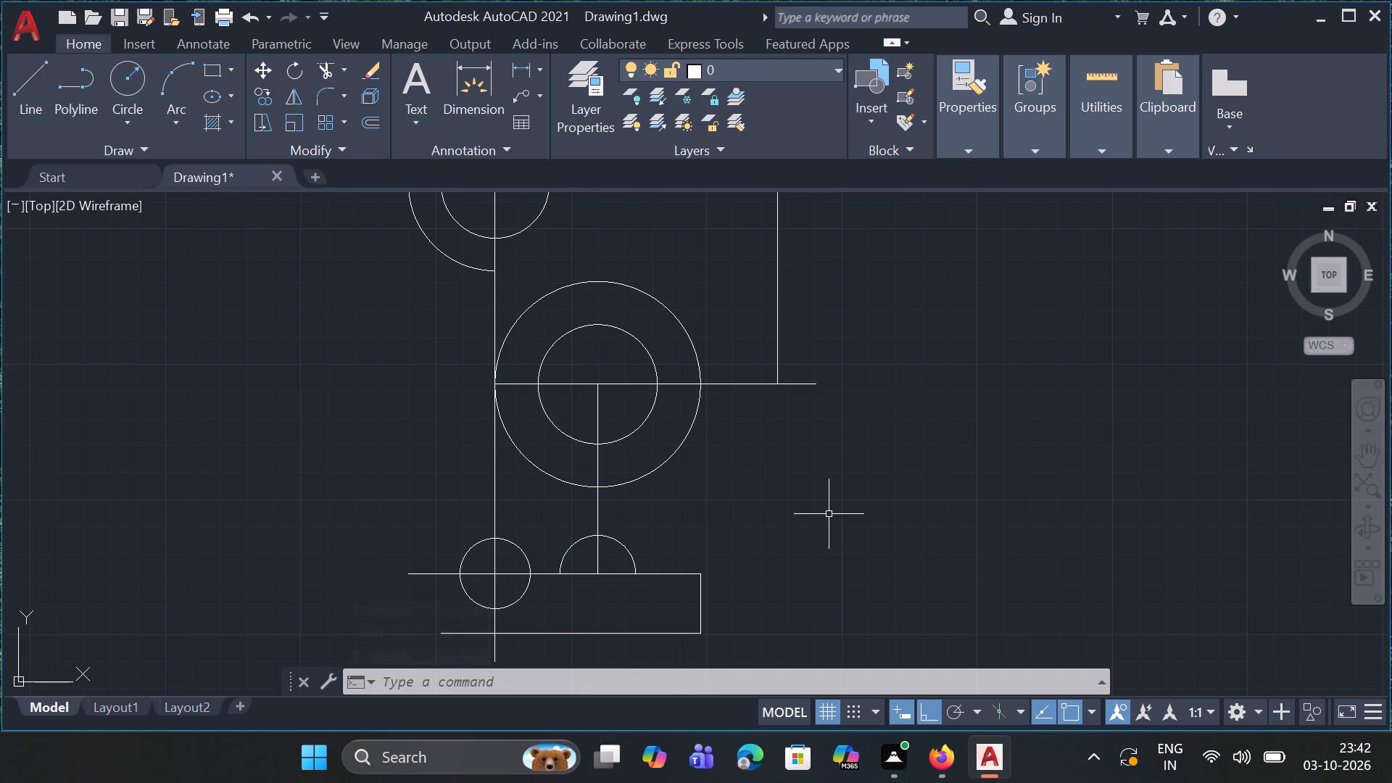
Draw a vertical line 22 units long from the semicircle's left end down to the base's bottom edge.
{"action": "key", "text": "l"}
{"action": "key", "text": "Return"}
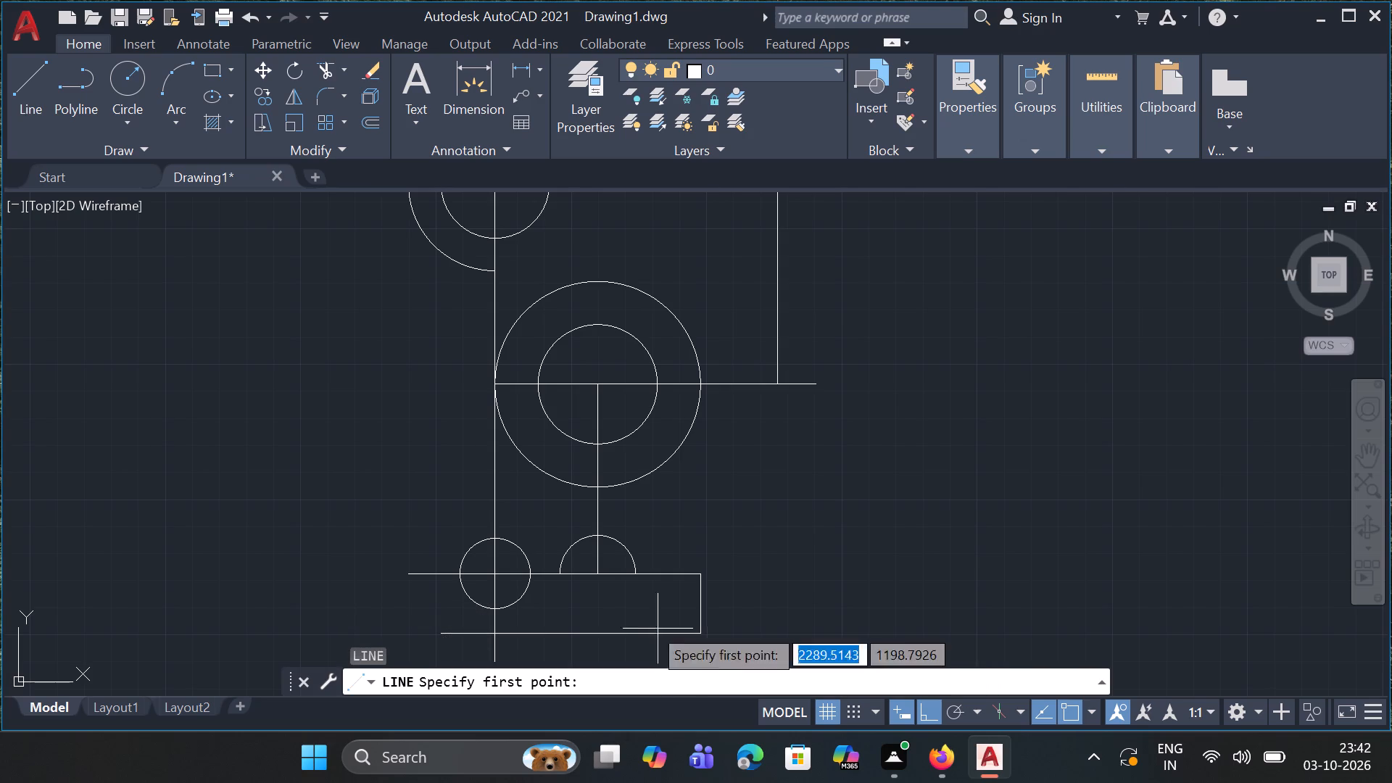
{"action": "left_click", "coordinate": [563, 575]}
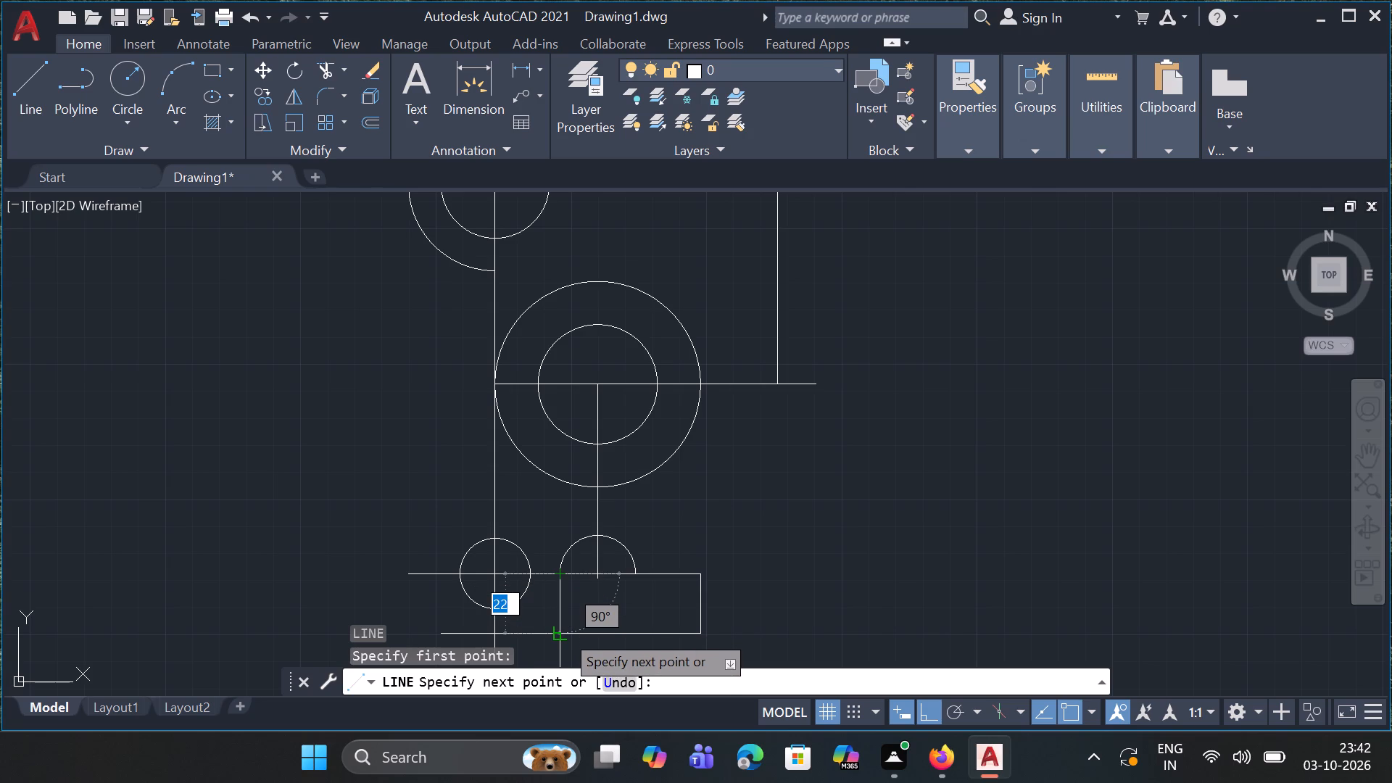
{"action": "left_click", "coordinate": [563, 632]}
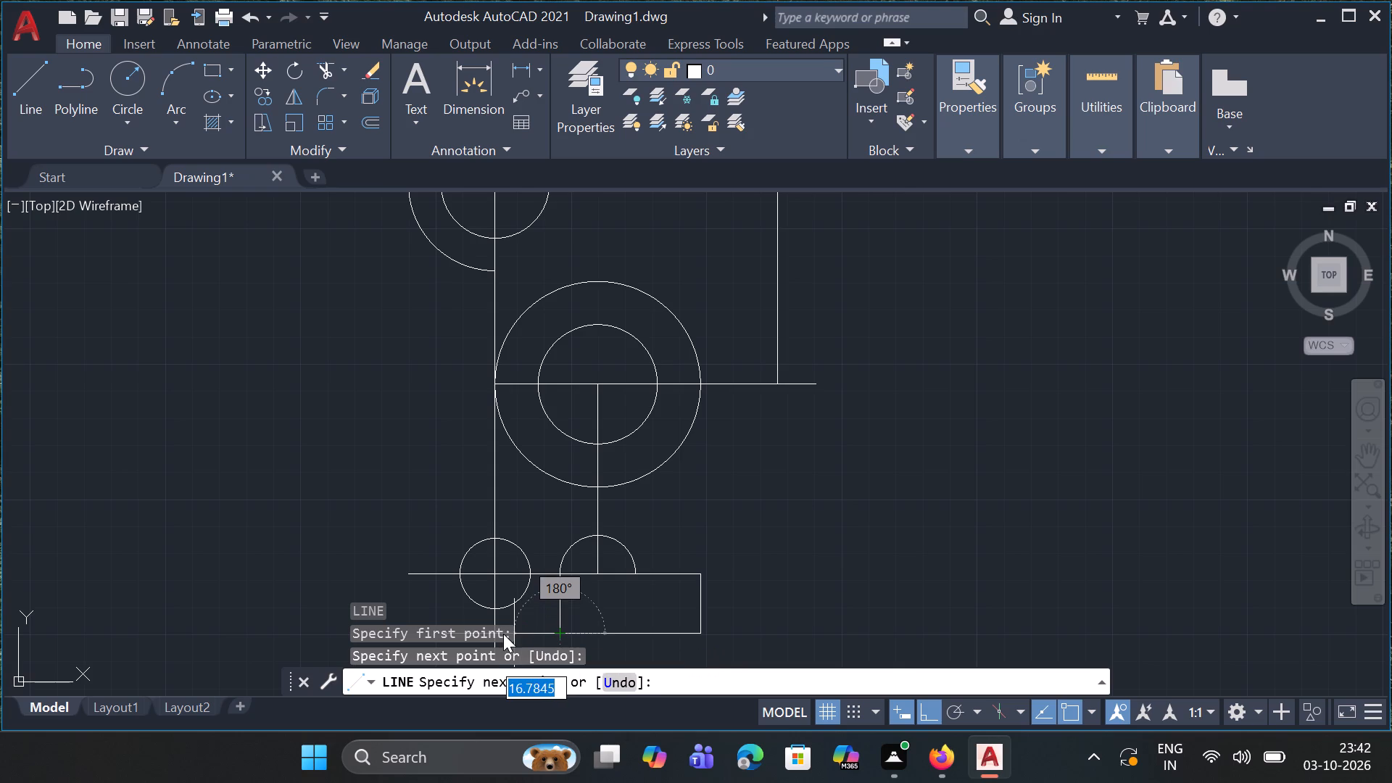
{"action": "key", "text": "Escape"}
{"action": "key", "text": "Escape"}
{"action": "key", "text": "Escape"}
{"action": "key", "text": "Escape"}
{"action": "key", "text": "Escape"}
{"action": "key", "text": "Escape"}
{"action": "key", "text": "Escape"}
{"action": "key", "text": "Escape"}
{"action": "key", "text": "Escape"}
{"action": "key", "text": "Escape"}
{"action": "key", "text": "Escape"}
{"action": "key", "text": "Escape"}
{"action": "key", "text": "Escape"}
{"action": "key", "text": "Escape"}
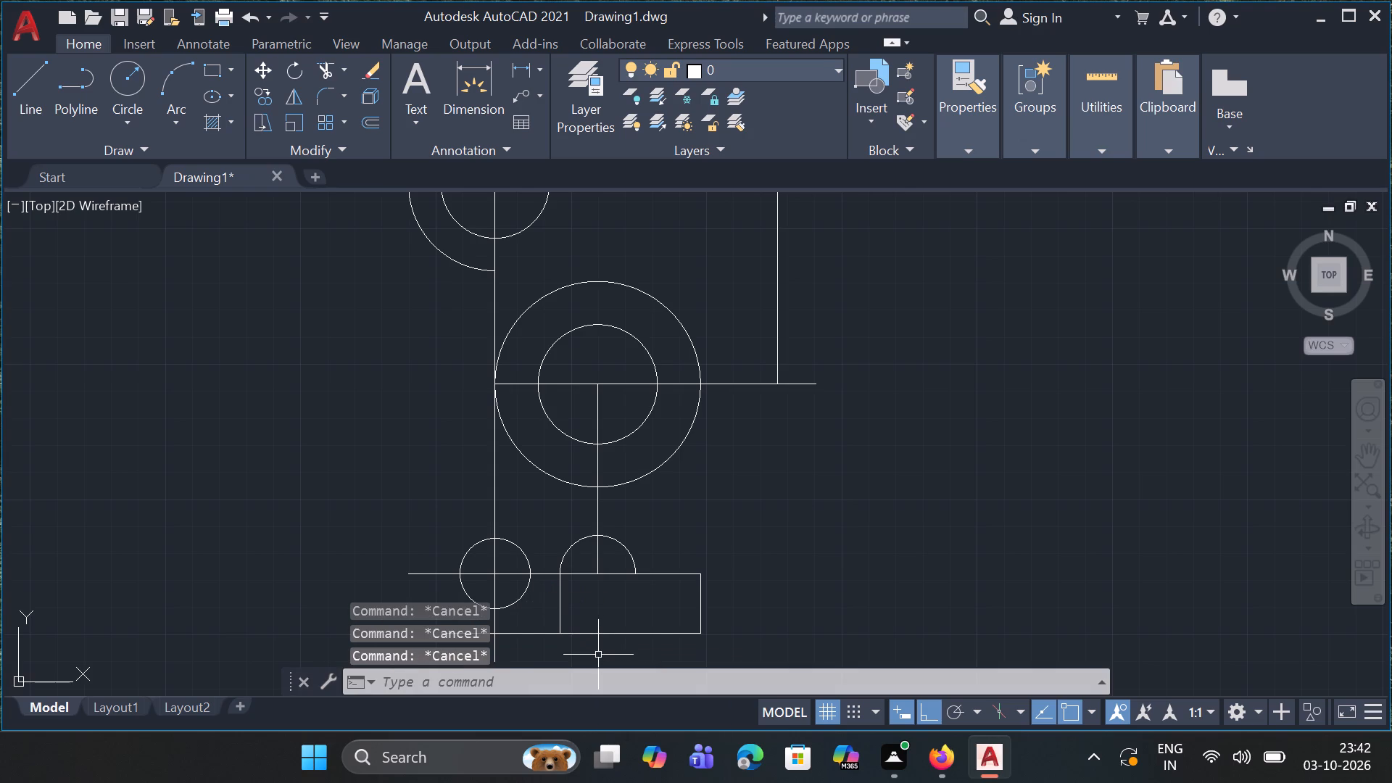
Draw a vertical line from the semicircle's right end down to the base's bottom edge.
{"action": "scroll", "coordinate": [598, 655], "scroll_direction": "down", "scroll_amount": 3, "text": "ctrl"}
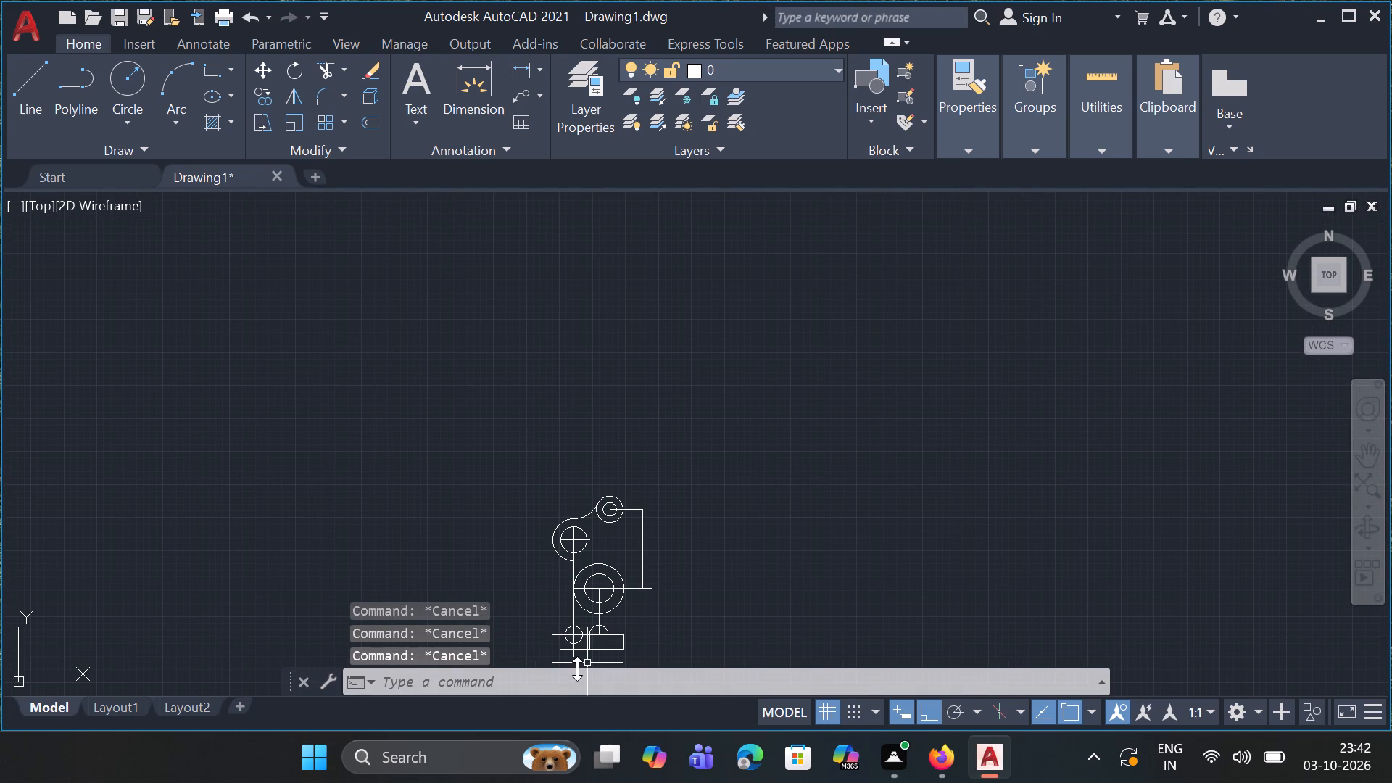
{"action": "scroll", "coordinate": [577, 668], "scroll_direction": "down", "scroll_amount": 3, "text": "ctrl"}
{"action": "scroll", "coordinate": [522, 555], "scroll_direction": "down", "scroll_amount": 2, "text": "ctrl"}
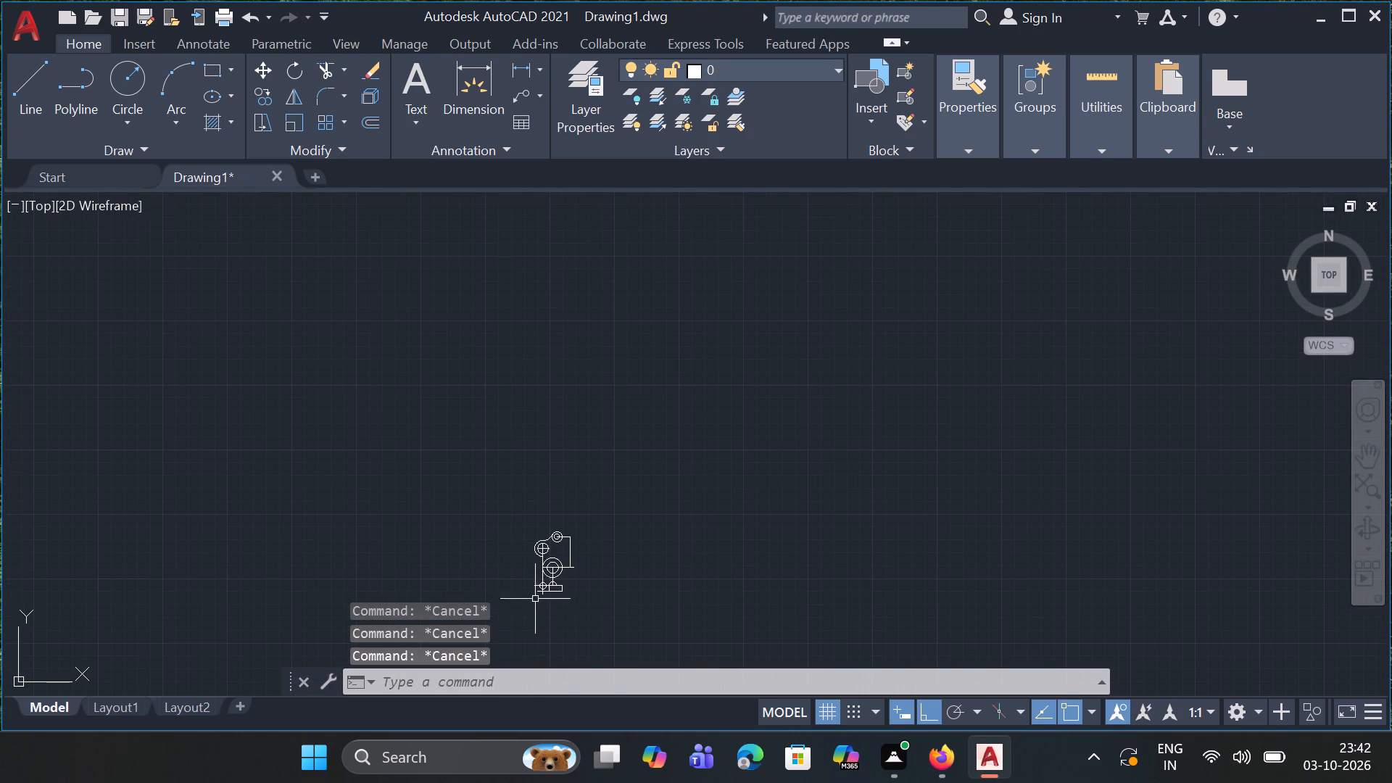
{"action": "scroll", "coordinate": [547, 612], "scroll_direction": "up", "scroll_amount": 4, "text": "ctrl"}
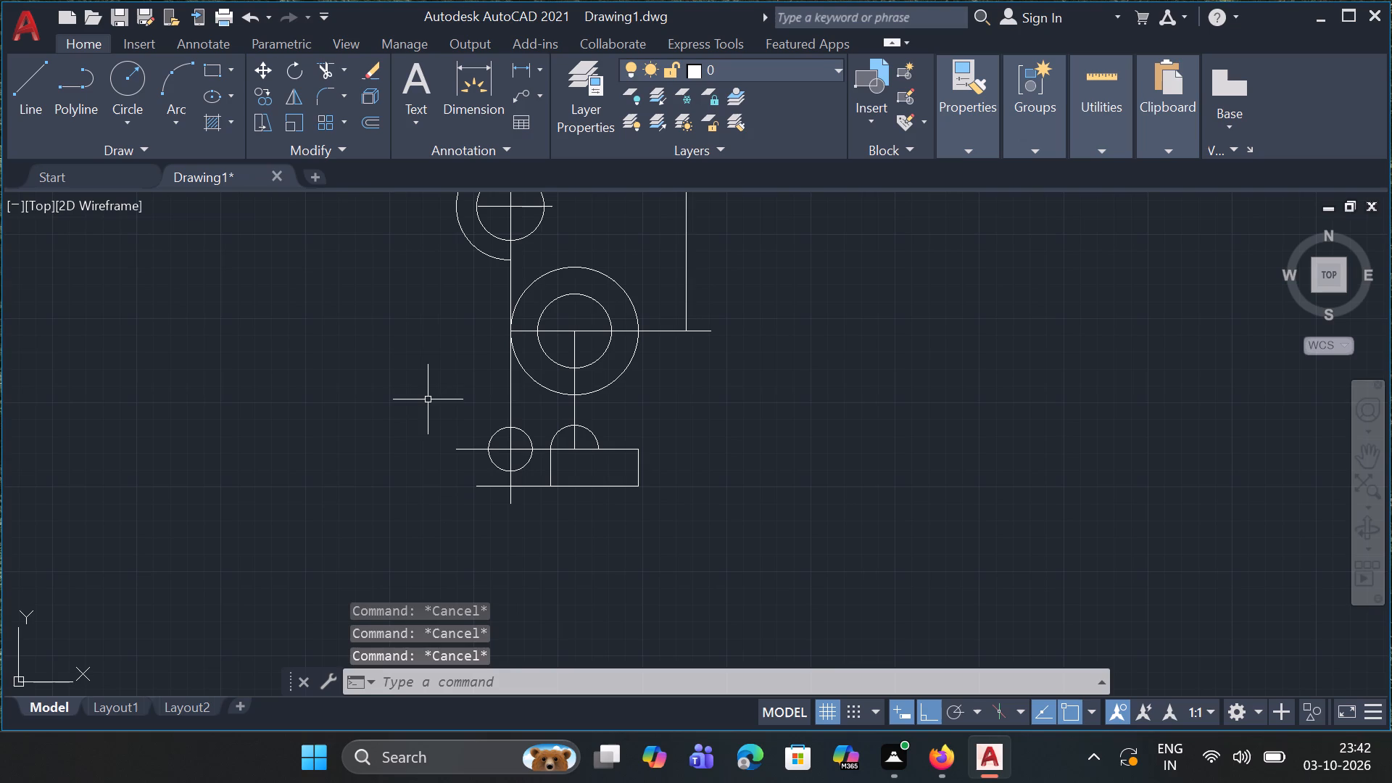
{"action": "scroll", "coordinate": [440, 325], "scroll_direction": "up", "scroll_amount": 1, "text": "ctrl"}
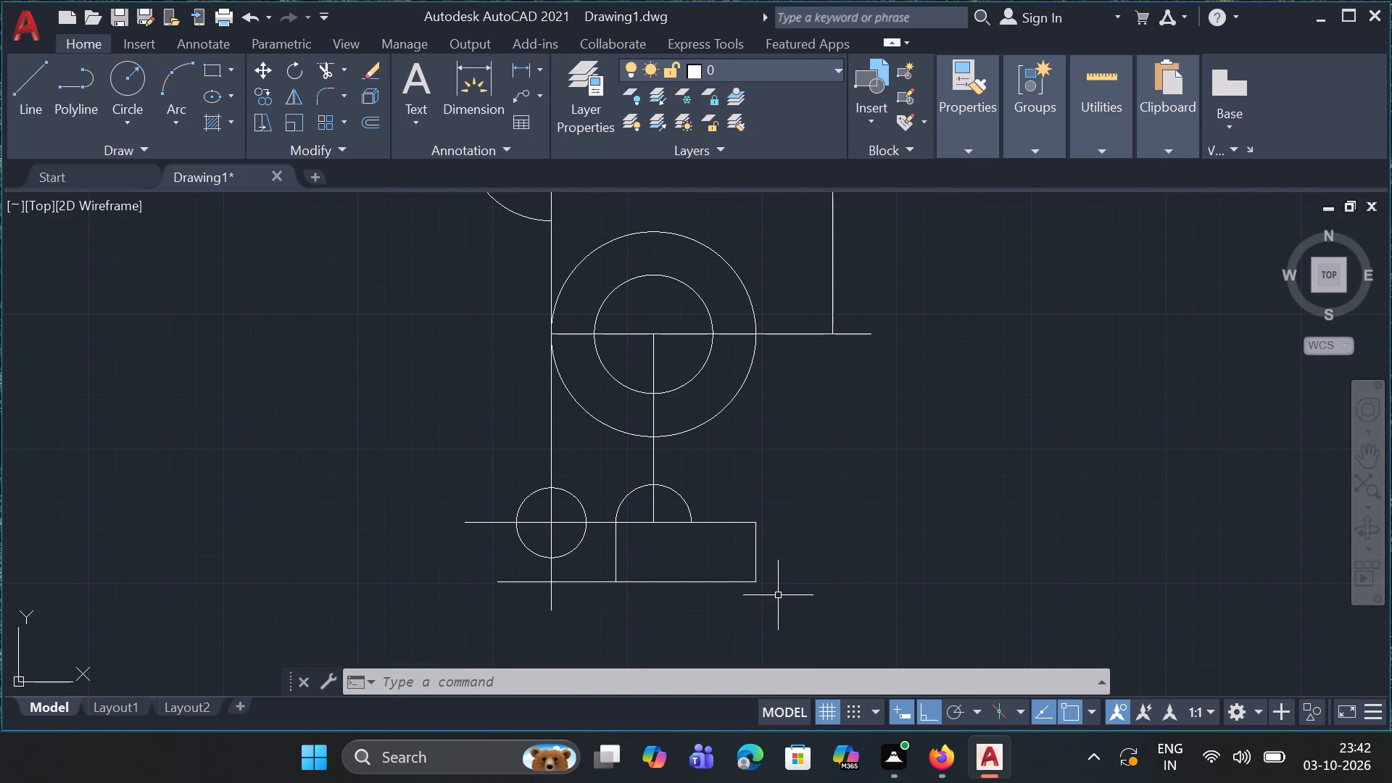
{"action": "key", "text": "l"}
{"action": "key", "text": "Return"}
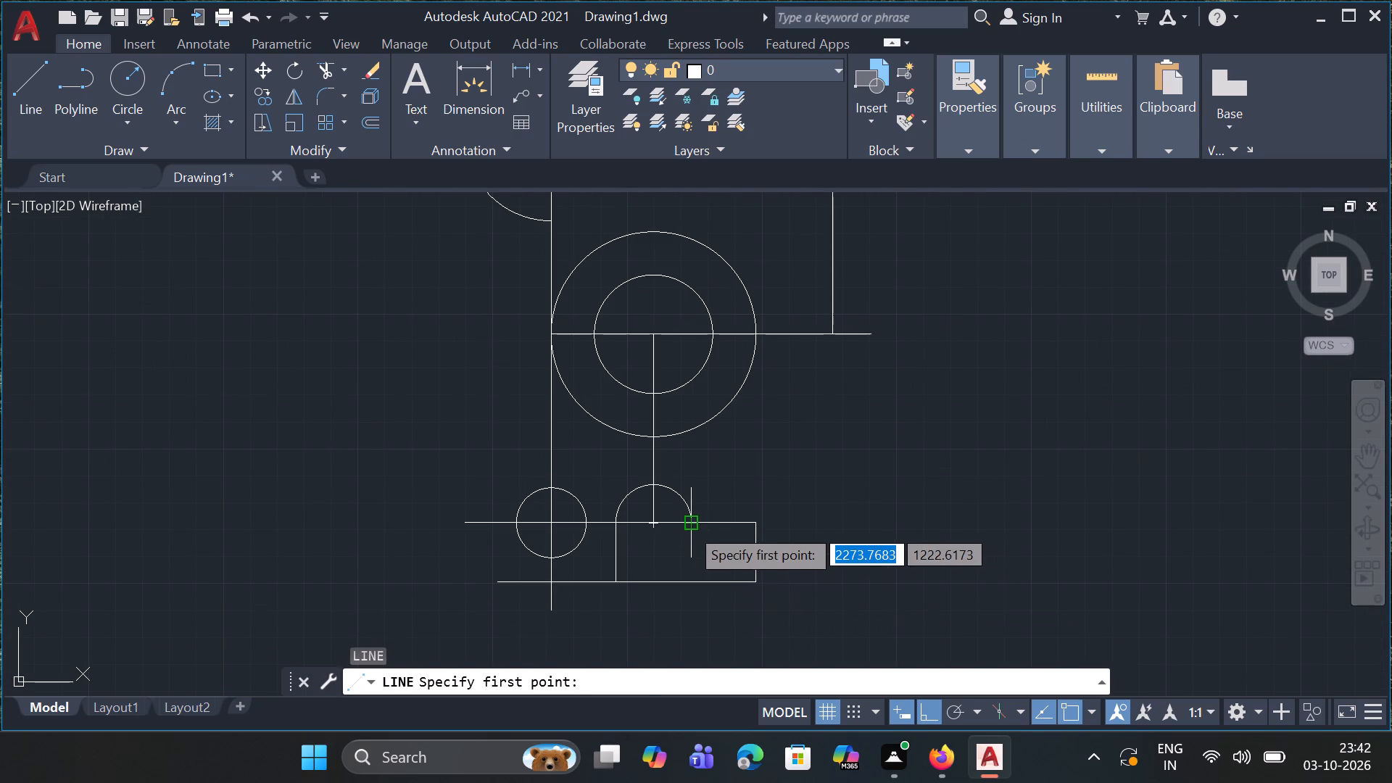
{"action": "left_click_drag", "start_coordinate": [688, 526], "coordinate": [691, 584]}
{"action": "left_click", "coordinate": [691, 584]}
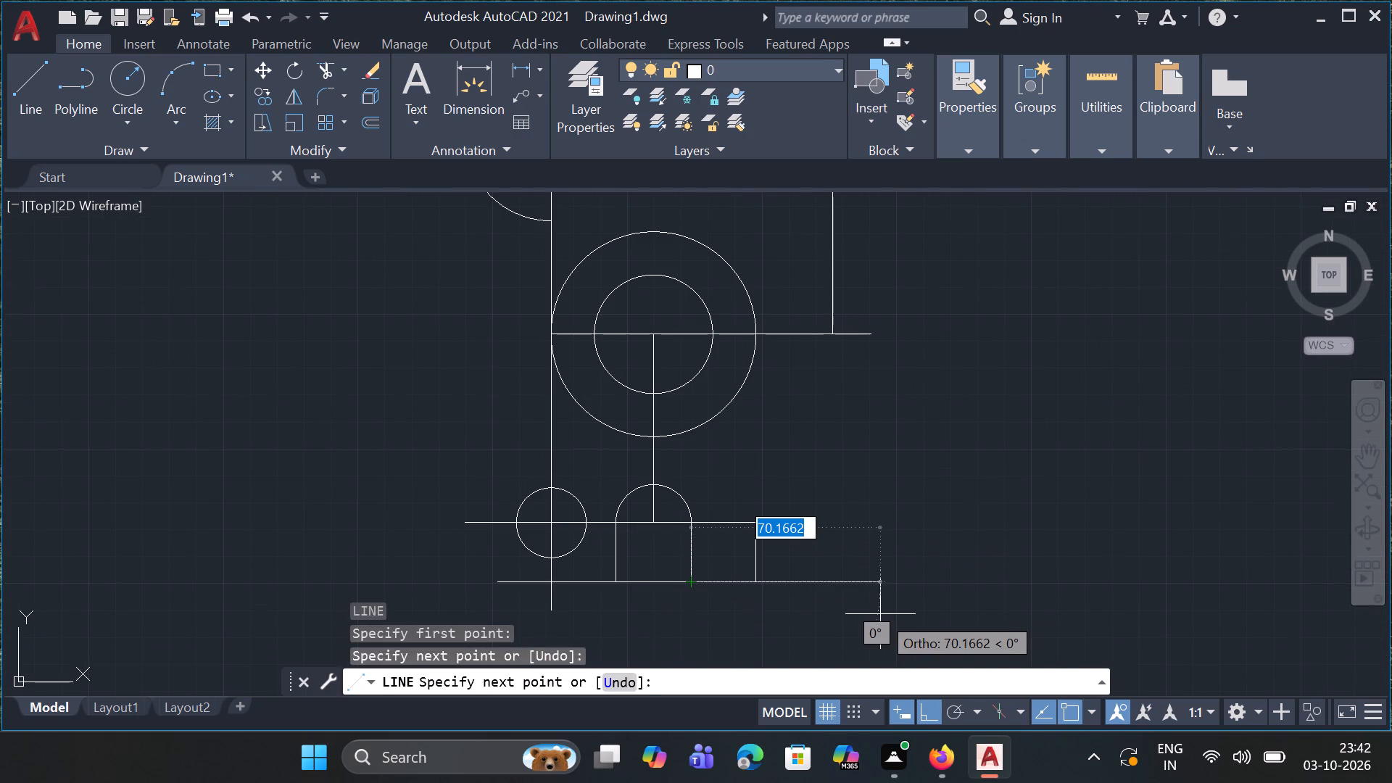
{"action": "key", "text": "Escape"}
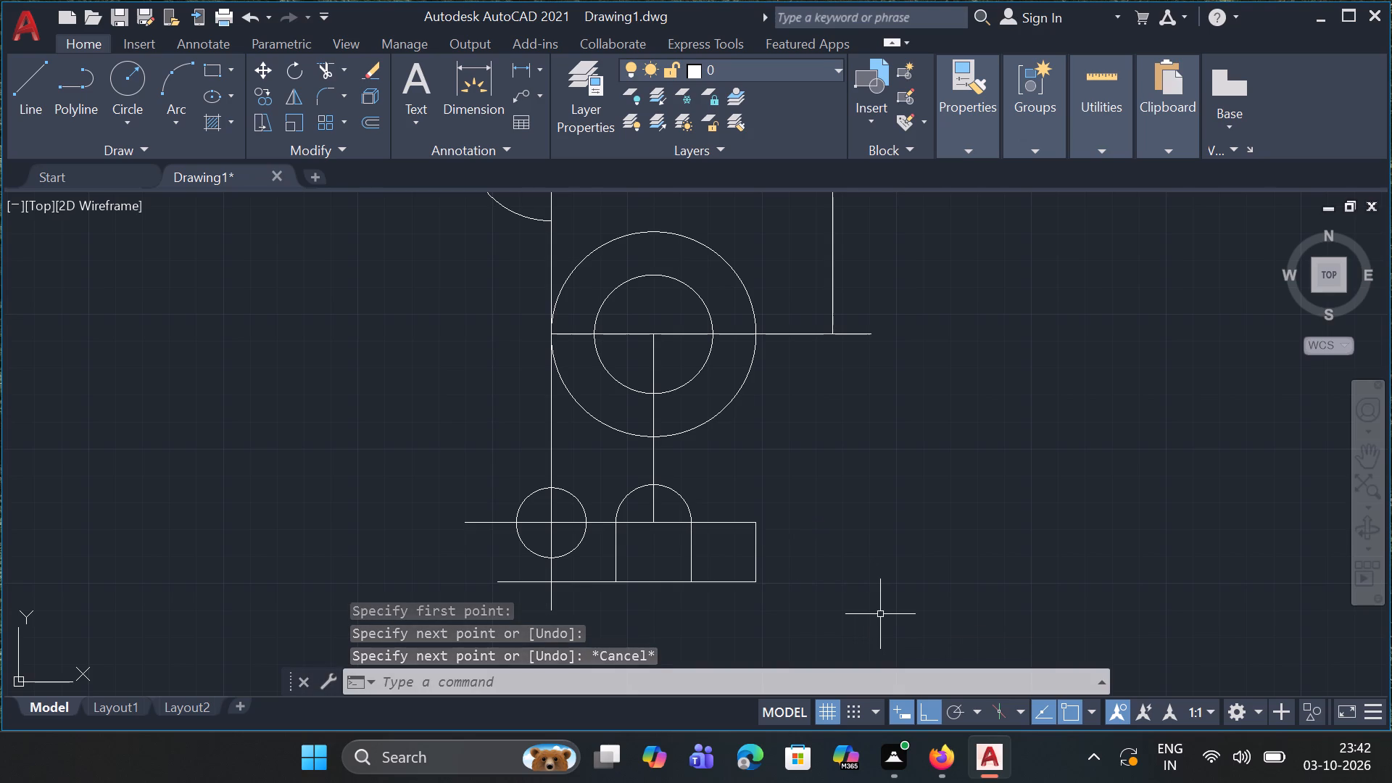
{"action": "key", "text": "Escape"}
{"action": "key", "text": "Escape"}
{"action": "key", "text": "Escape"}
{"action": "key", "text": "Escape"}
{"action": "key", "text": "Escape"}
{"action": "key", "text": "Escape"}
{"action": "key", "text": "Escape"}
{"action": "key", "text": "Escape"}
{"action": "key", "text": "Escape"}
{"action": "key", "text": "Escape"}
{"action": "key", "text": "Escape"}
{"action": "key", "text": "Escape"}
{"action": "key", "text": "Escape"}
{"action": "key", "text": "Escape"}
{"action": "key", "text": "Escape"}
{"action": "key", "text": "Escape"}
{"action": "key", "text": "Escape"}
{"action": "key", "text": "Escape"}
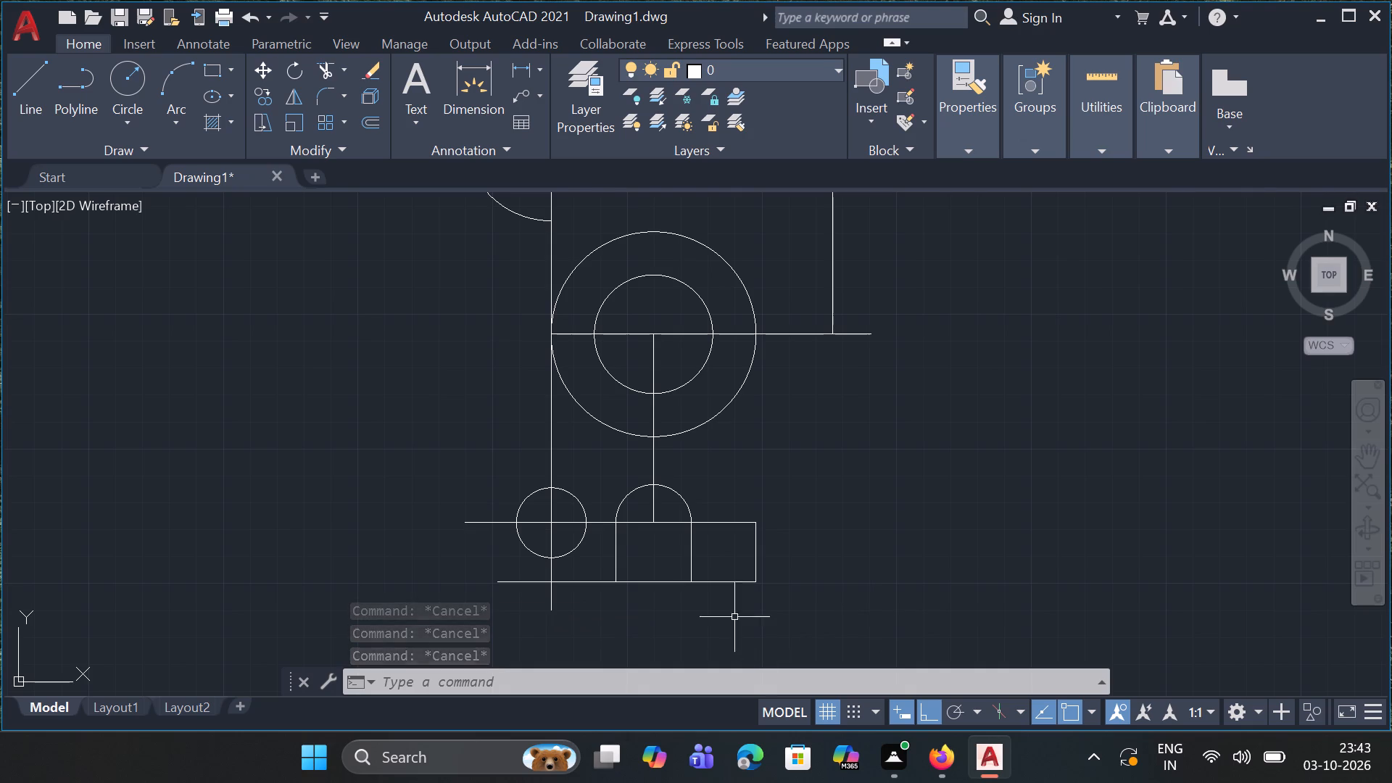
Measure the gap along the base's top edge between the semicircle's left end and the small circle.
{"action": "key", "text": "l"}
{"action": "key", "text": "Return"}
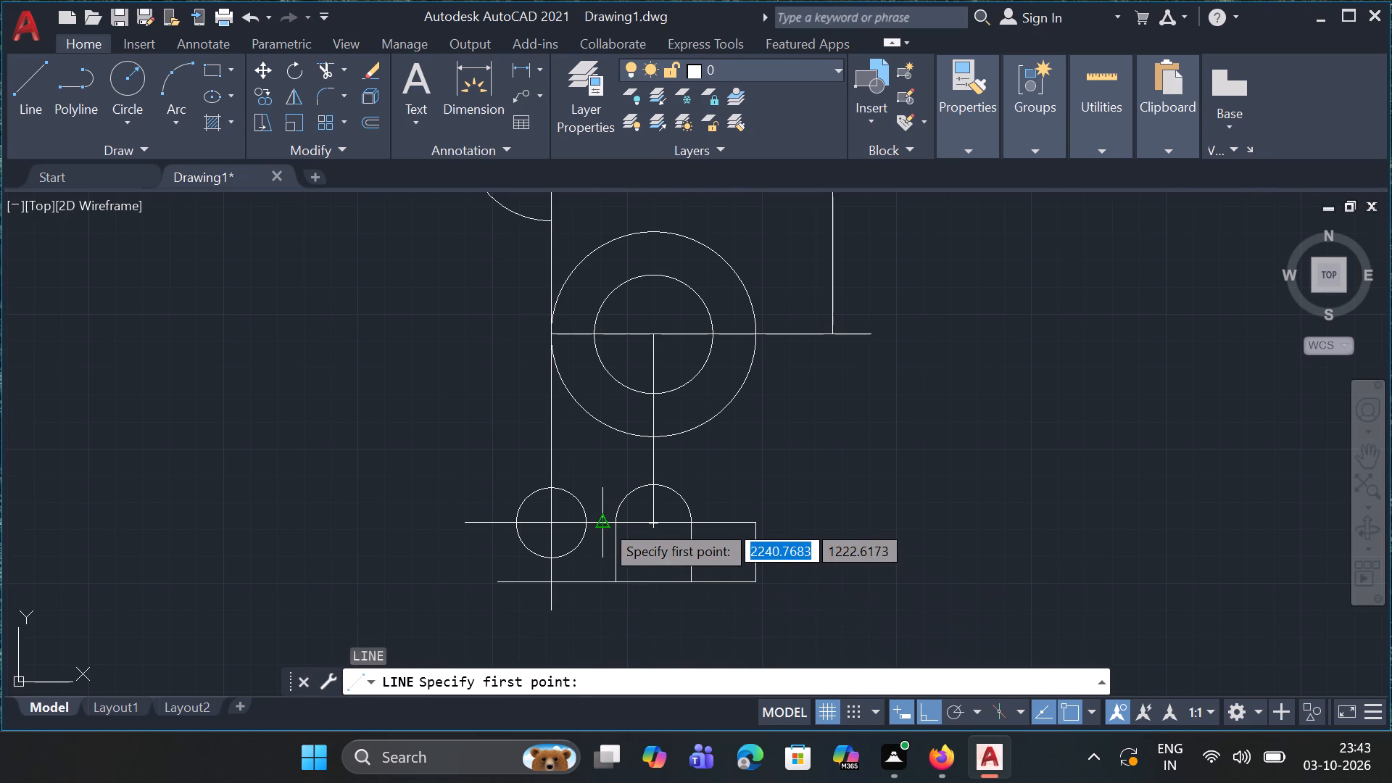
{"action": "left_click_drag", "start_coordinate": [616, 522], "coordinate": [581, 519]}
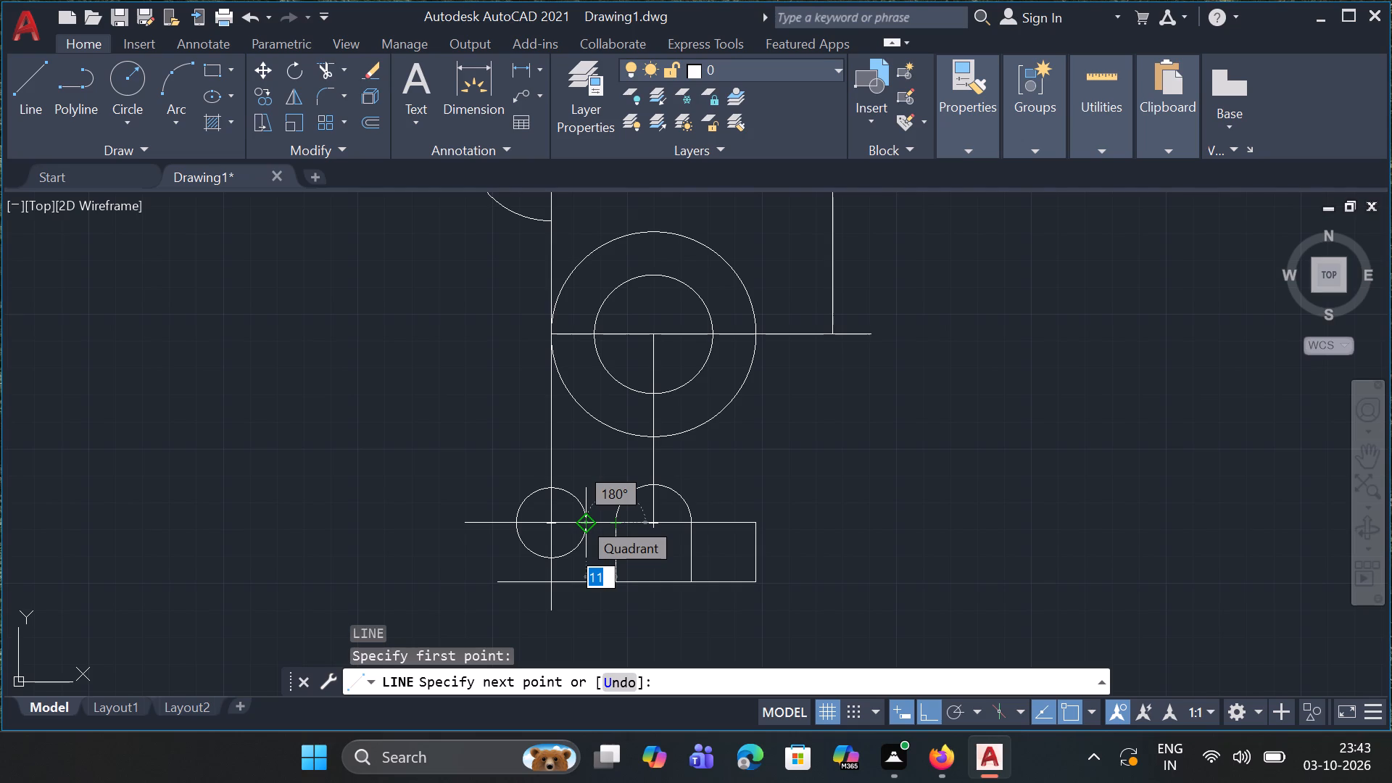
{"action": "key", "text": "Escape"}
{"action": "key", "text": "Escape"}
{"action": "key", "text": "Escape"}
{"action": "key", "text": "Escape"}
{"action": "key", "text": "Escape"}
{"action": "key", "text": "Escape"}
{"action": "key", "text": "Escape"}
{"action": "key", "text": "Escape"}
{"action": "key", "text": "Escape"}
{"action": "key", "text": "Escape"}
{"action": "key", "text": "Escape"}
{"action": "key", "text": "Escape"}
{"action": "key", "text": "Escape"}
{"action": "key", "text": "Escape"}
{"action": "key", "text": "Escape"}
{"action": "key", "text": "Escape"}
{"action": "key", "text": "Escape"}
{"action": "key", "text": "Escape"}
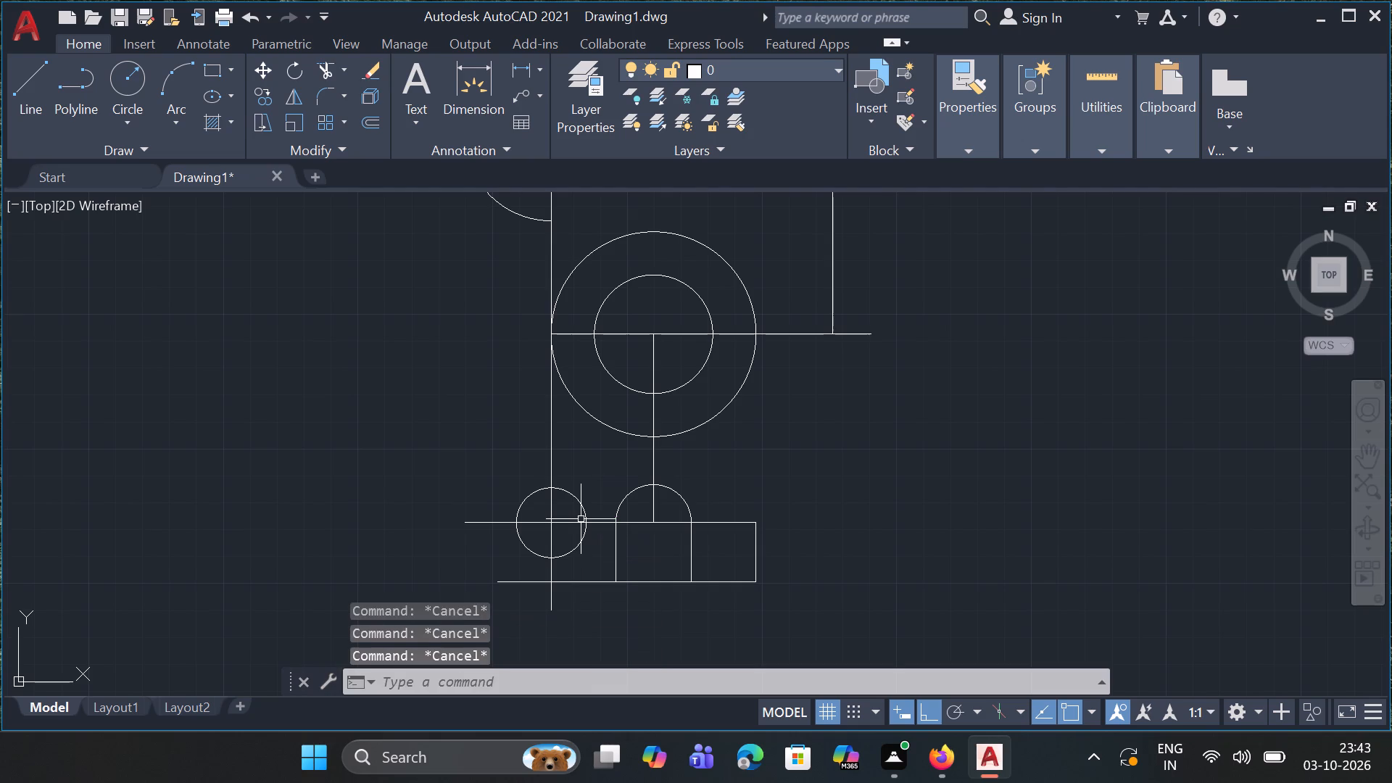
Draw a line 11 units left from the small circle's left quadrant, continuing about 120 units up to the large upper-left arc.
{"action": "key", "text": "l"}
{"action": "key", "text": "Return"}
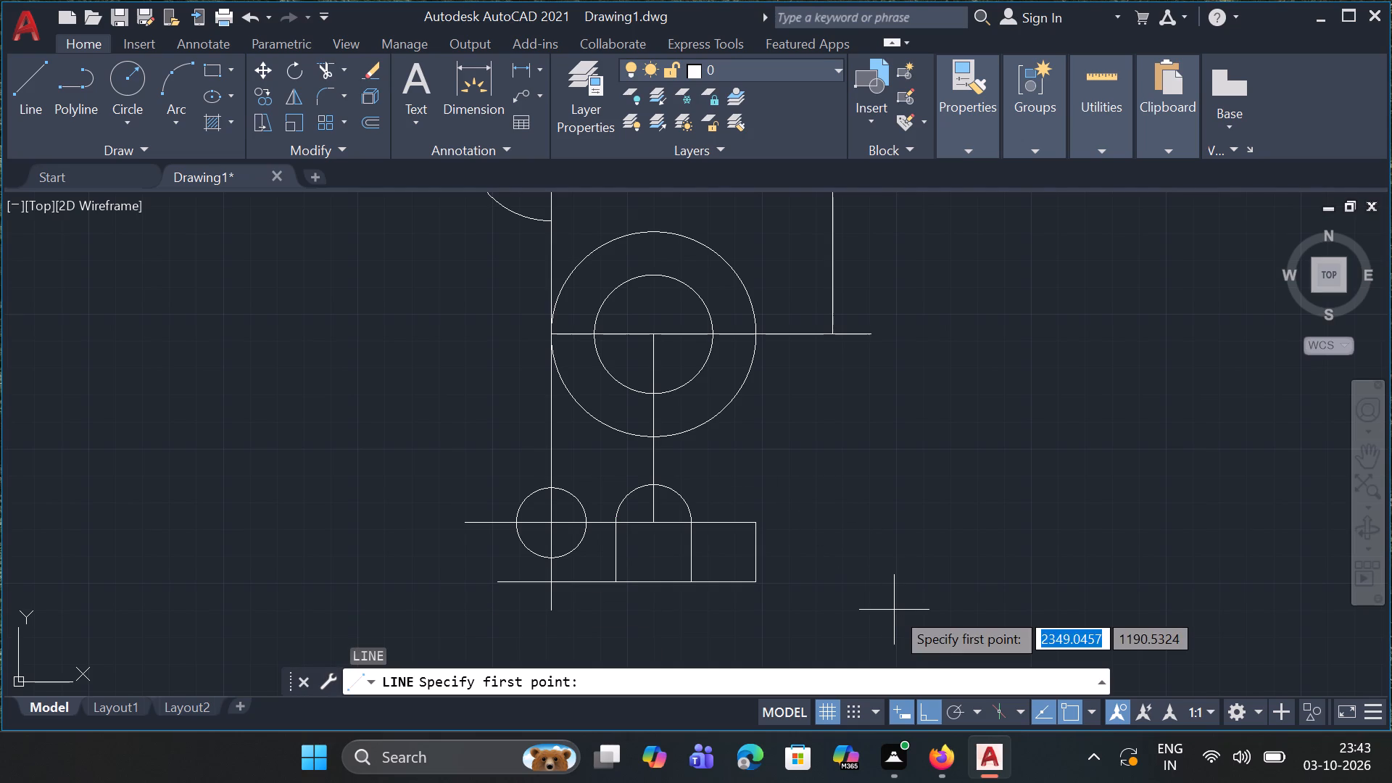
{"action": "left_click_drag", "start_coordinate": [520, 525], "coordinate": [479, 521]}
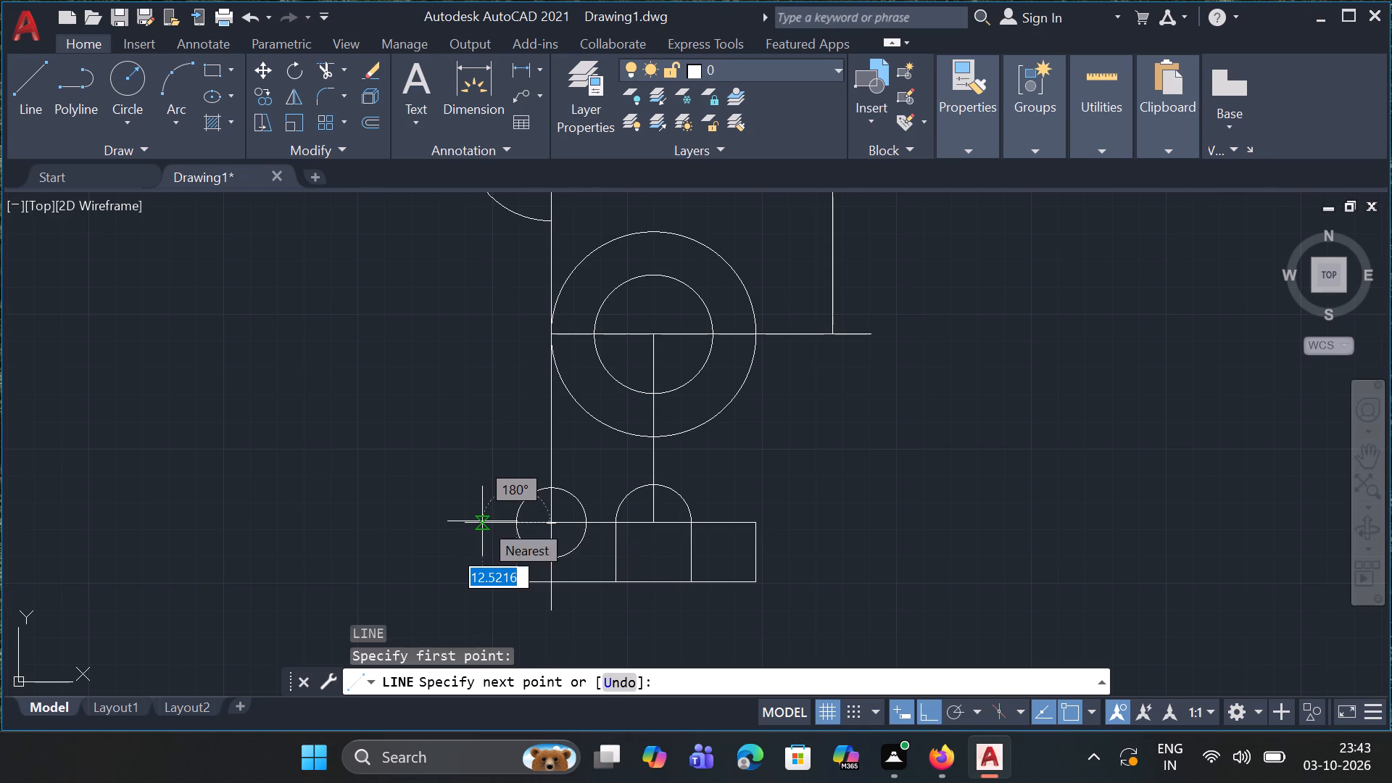
{"action": "type", "text": "11"}
{"action": "key", "text": "Return"}
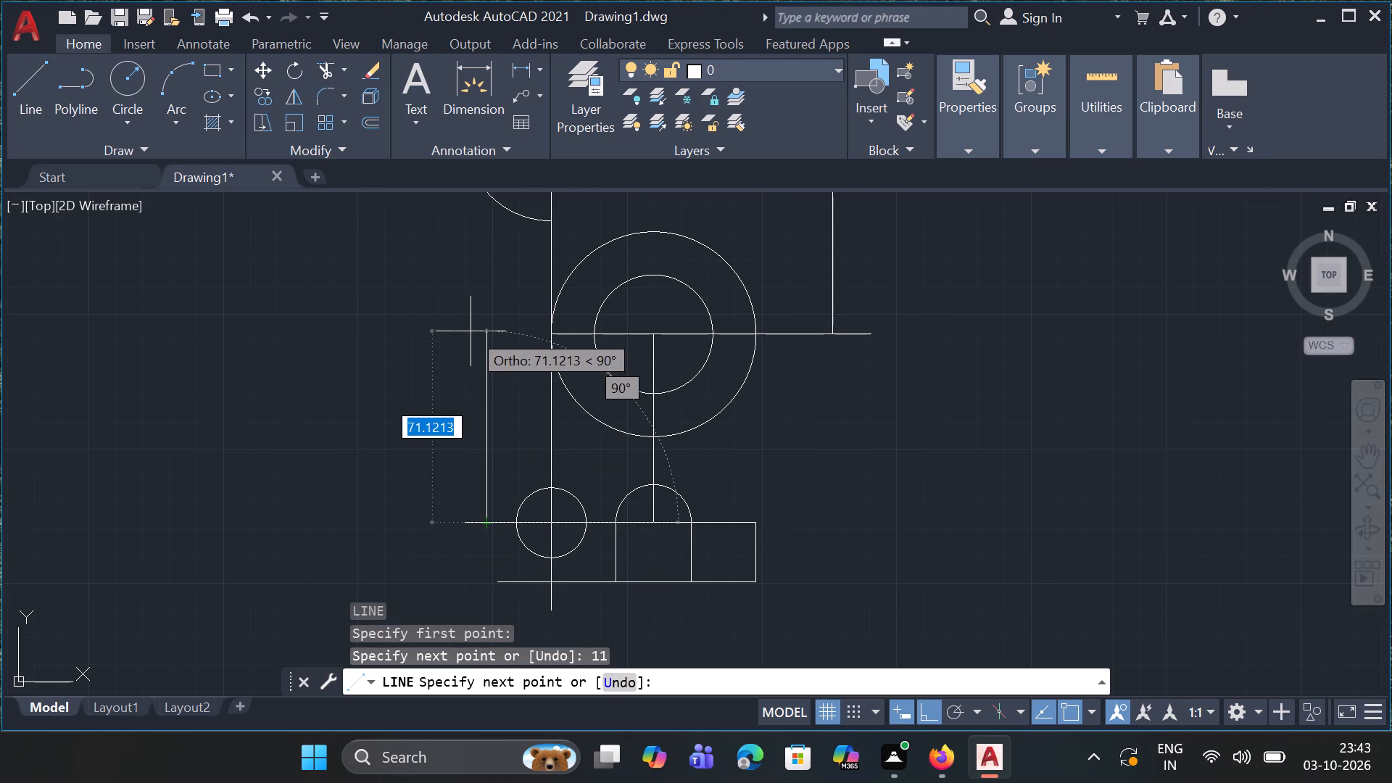
{"action": "scroll", "coordinate": [471, 331], "scroll_direction": "down", "scroll_amount": 2, "text": "ctrl"}
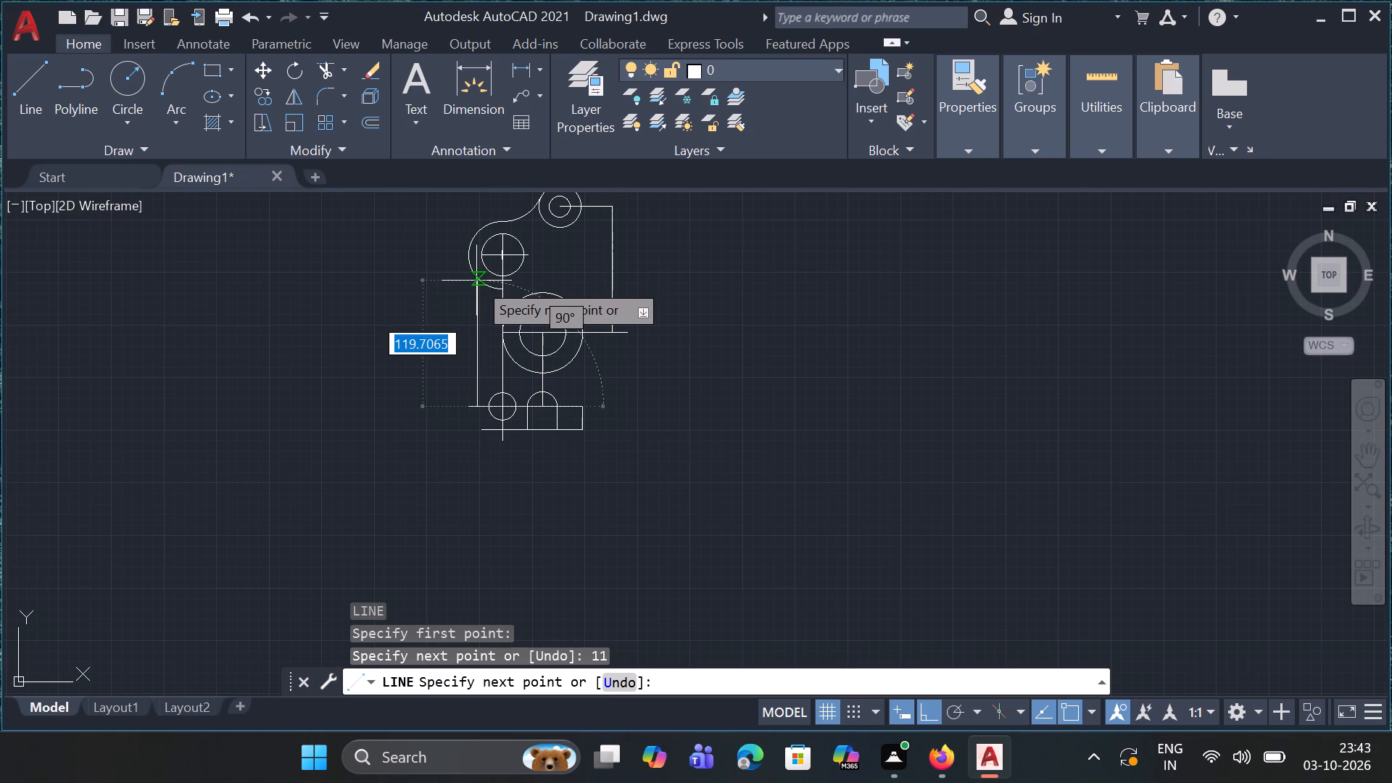
{"action": "left_click", "coordinate": [477, 279]}
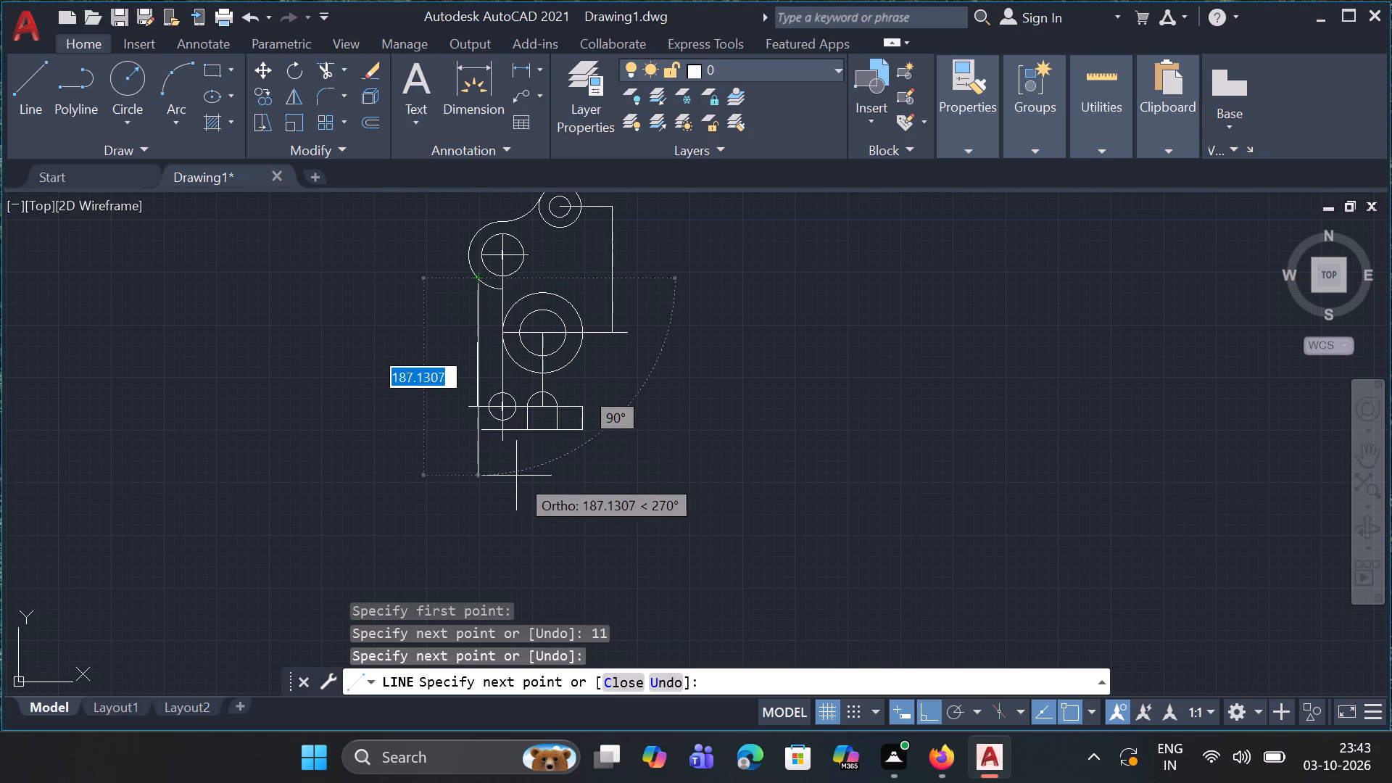
{"action": "key", "text": "Escape"}
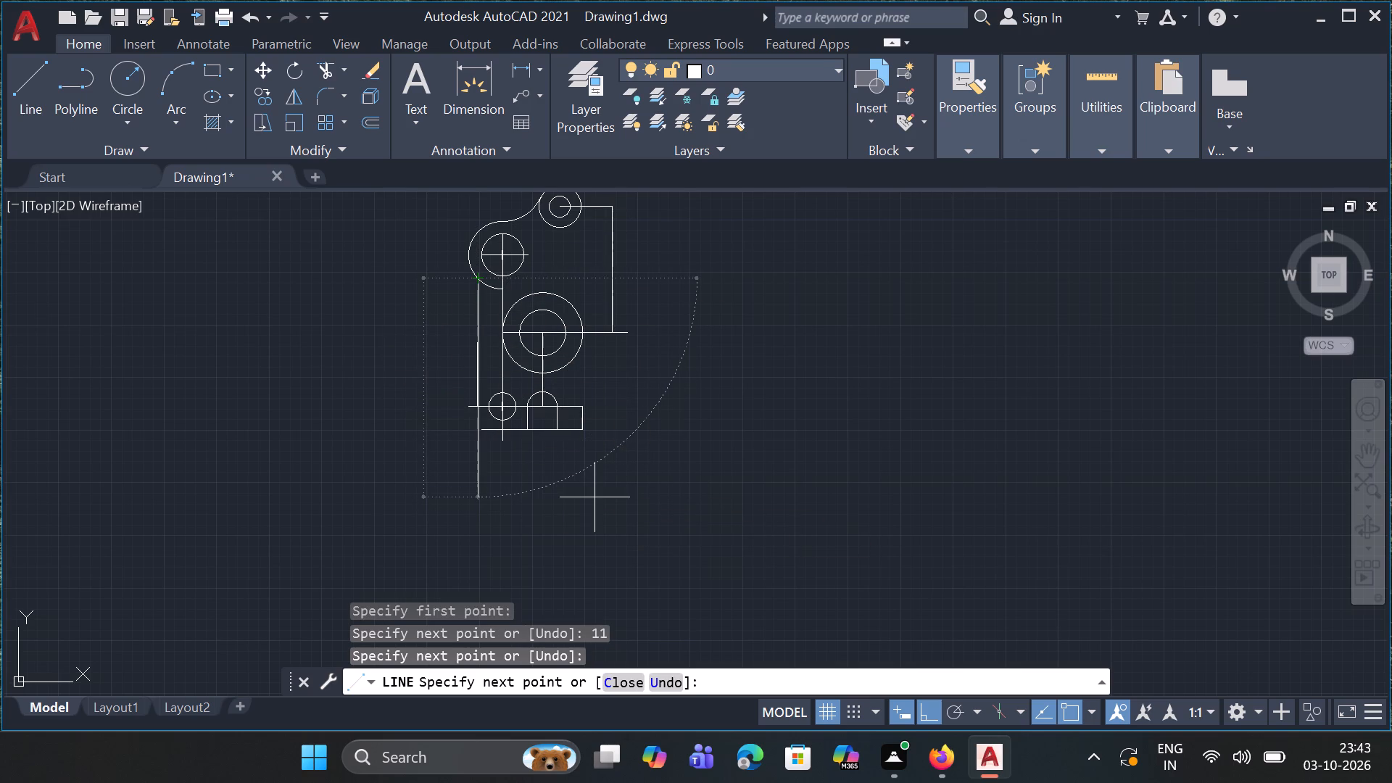
Erase the long vertical line running from beside the small lower-left circle up to the large upper-left arc.
{"action": "scroll", "coordinate": [468, 353], "scroll_direction": "up", "scroll_amount": 2, "text": "ctrl"}
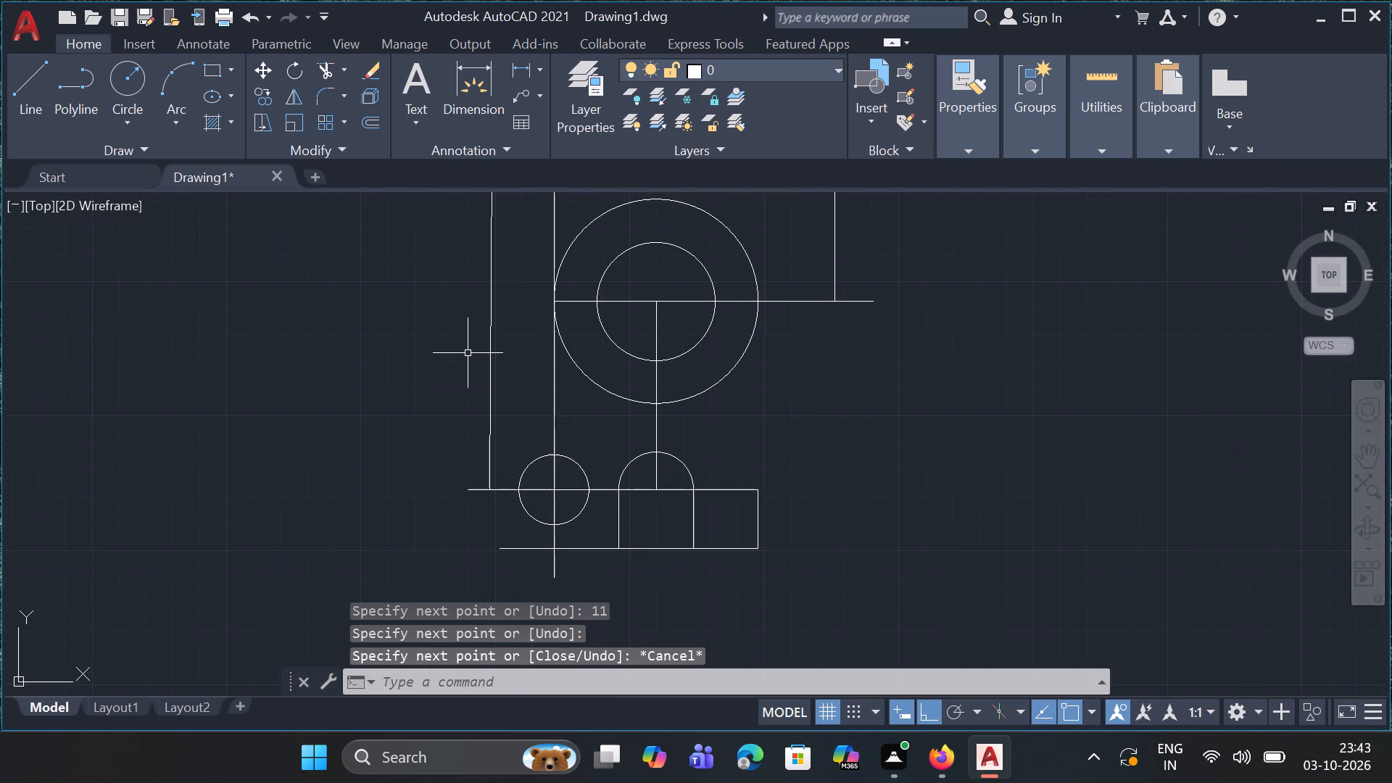
{"action": "scroll", "coordinate": [468, 353], "scroll_direction": "down", "scroll_amount": 3, "text": "ctrl"}
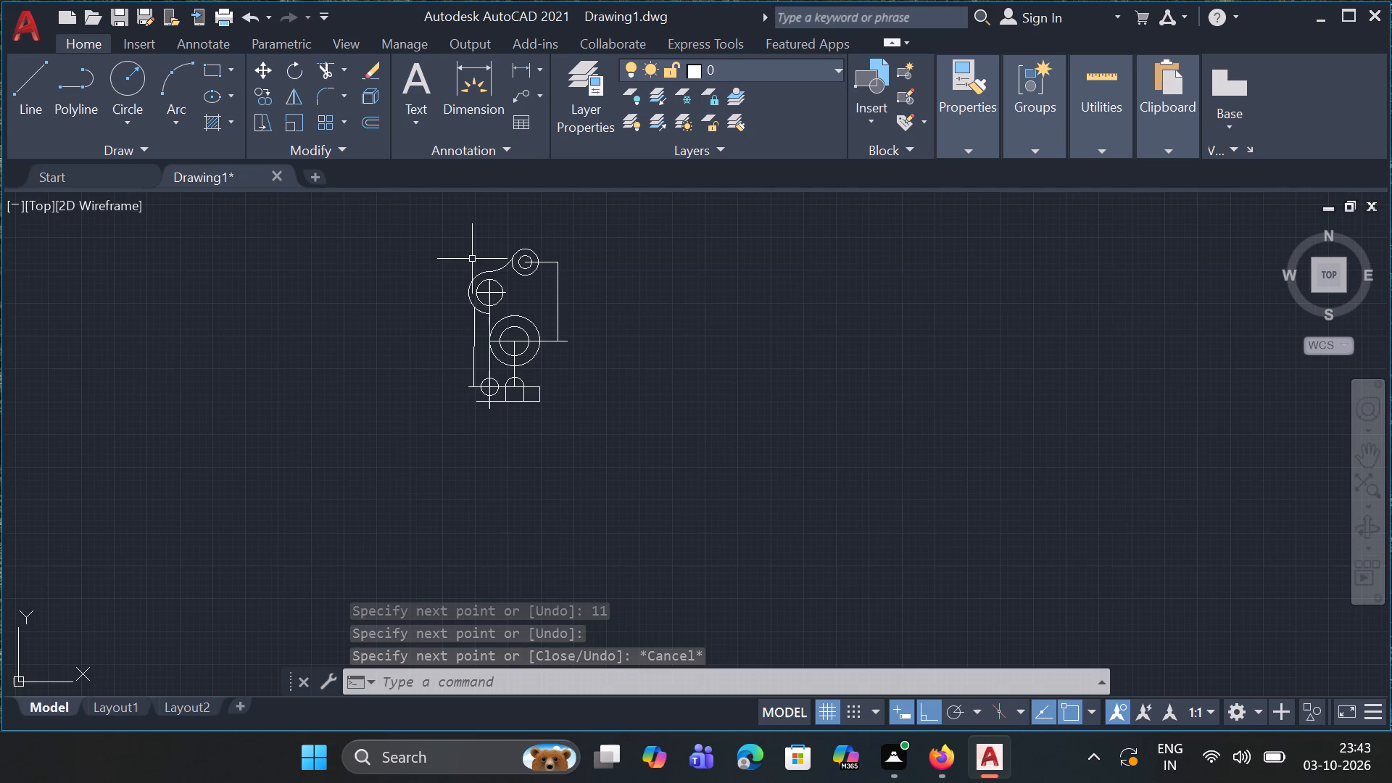
{"action": "scroll", "coordinate": [472, 259], "scroll_direction": "up", "scroll_amount": 2, "text": "ctrl"}
{"action": "scroll", "coordinate": [472, 259], "scroll_direction": "down", "scroll_amount": 2, "text": "ctrl"}
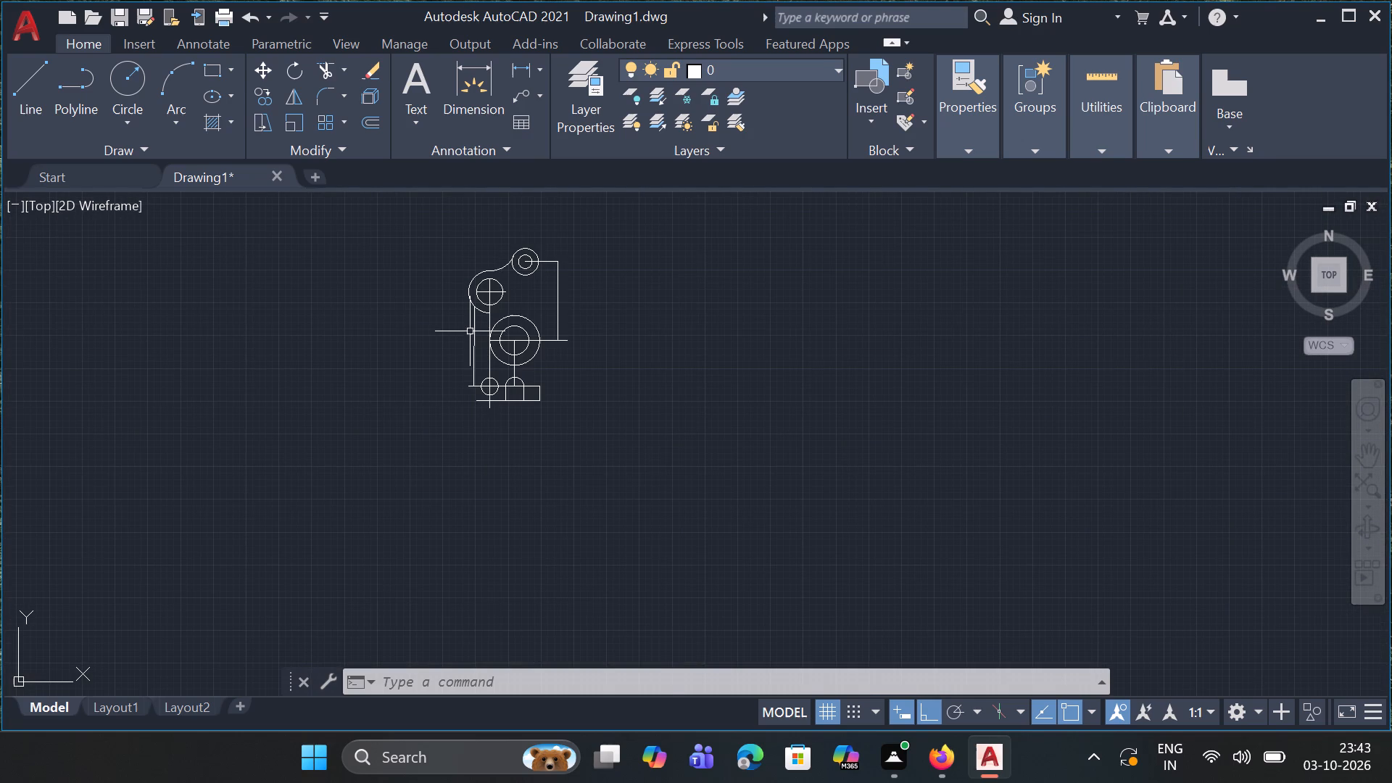
{"action": "double_click", "coordinate": [471, 368]}
{"action": "key", "text": "Delete"}
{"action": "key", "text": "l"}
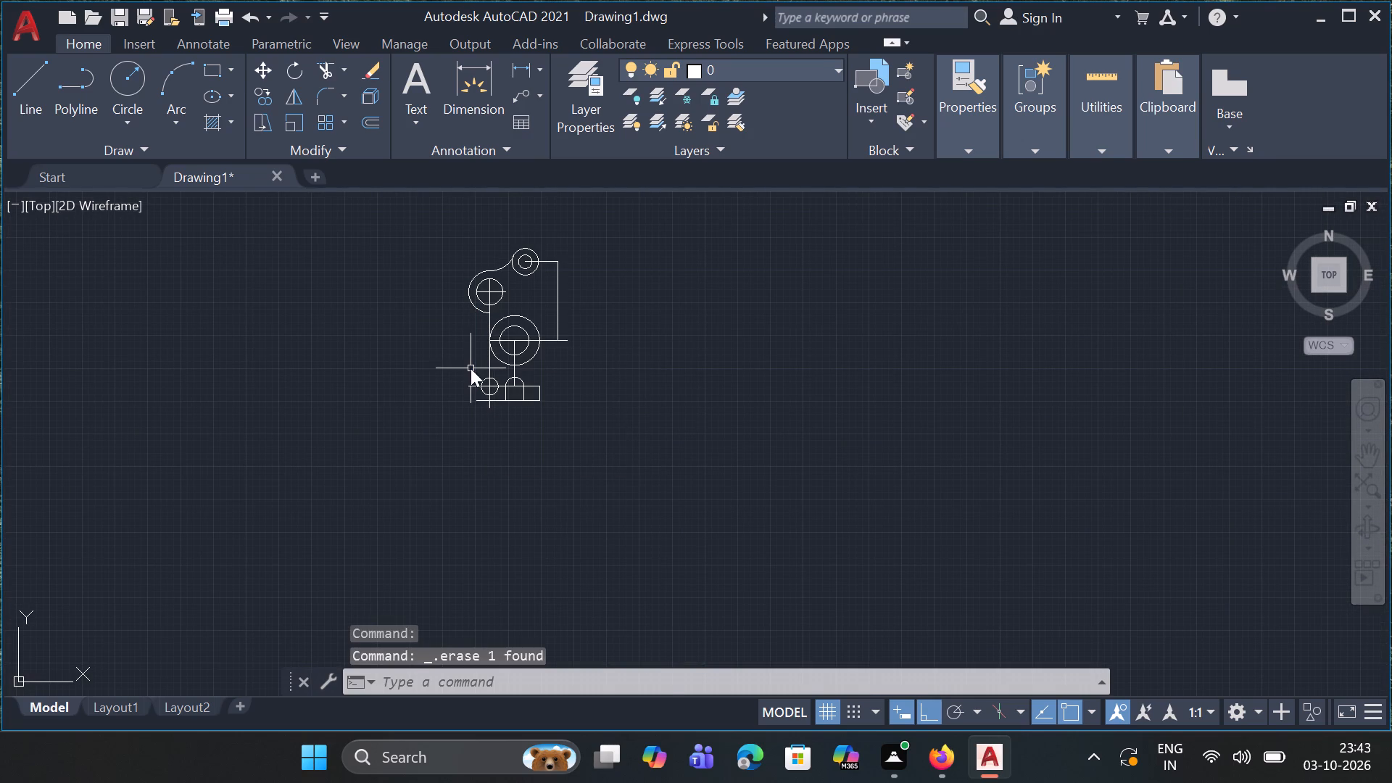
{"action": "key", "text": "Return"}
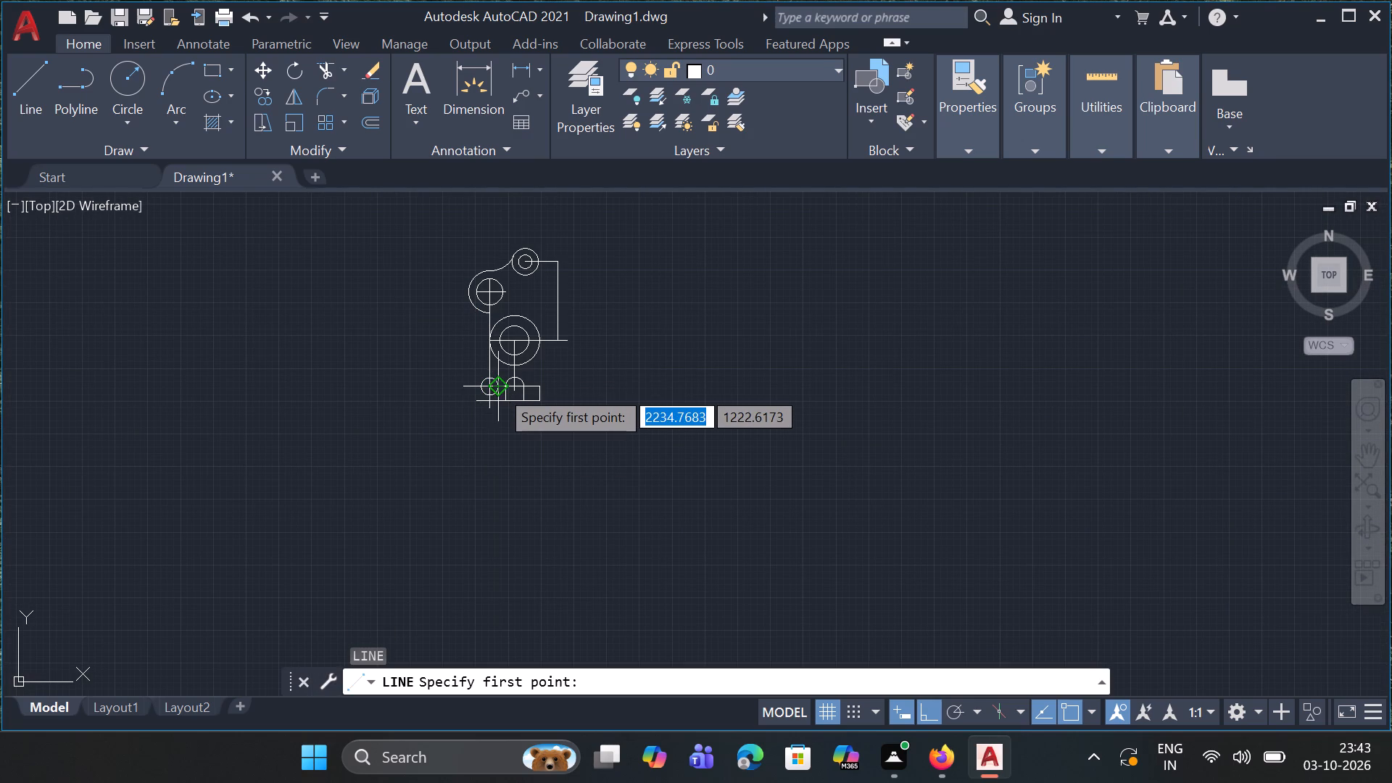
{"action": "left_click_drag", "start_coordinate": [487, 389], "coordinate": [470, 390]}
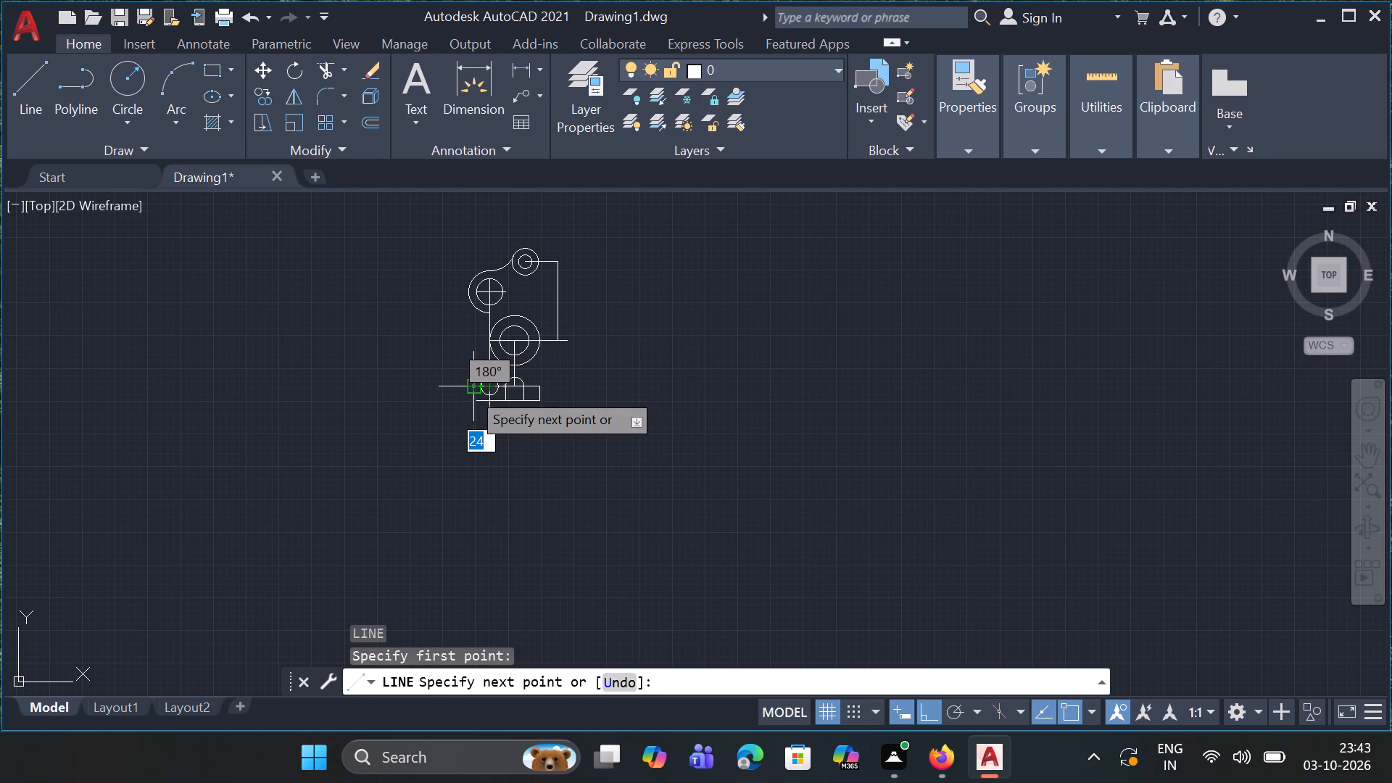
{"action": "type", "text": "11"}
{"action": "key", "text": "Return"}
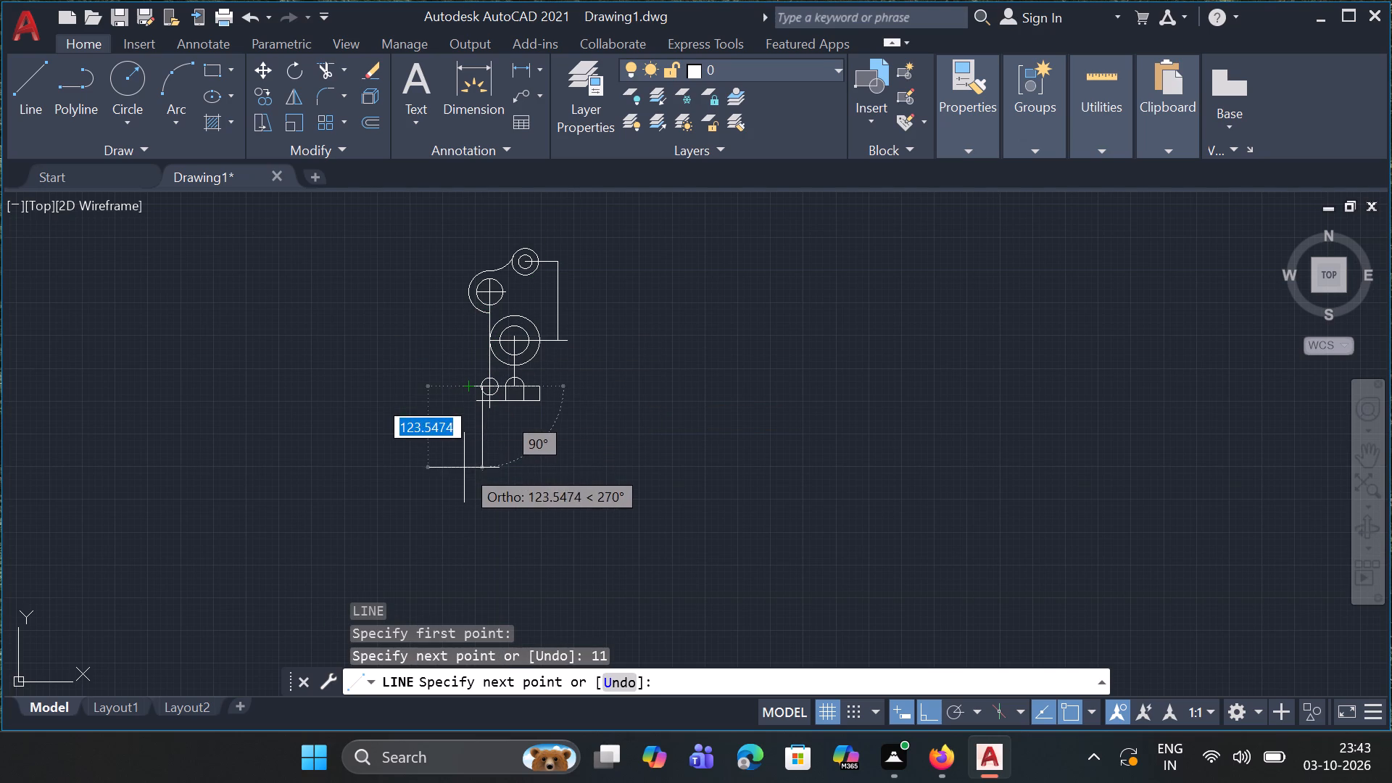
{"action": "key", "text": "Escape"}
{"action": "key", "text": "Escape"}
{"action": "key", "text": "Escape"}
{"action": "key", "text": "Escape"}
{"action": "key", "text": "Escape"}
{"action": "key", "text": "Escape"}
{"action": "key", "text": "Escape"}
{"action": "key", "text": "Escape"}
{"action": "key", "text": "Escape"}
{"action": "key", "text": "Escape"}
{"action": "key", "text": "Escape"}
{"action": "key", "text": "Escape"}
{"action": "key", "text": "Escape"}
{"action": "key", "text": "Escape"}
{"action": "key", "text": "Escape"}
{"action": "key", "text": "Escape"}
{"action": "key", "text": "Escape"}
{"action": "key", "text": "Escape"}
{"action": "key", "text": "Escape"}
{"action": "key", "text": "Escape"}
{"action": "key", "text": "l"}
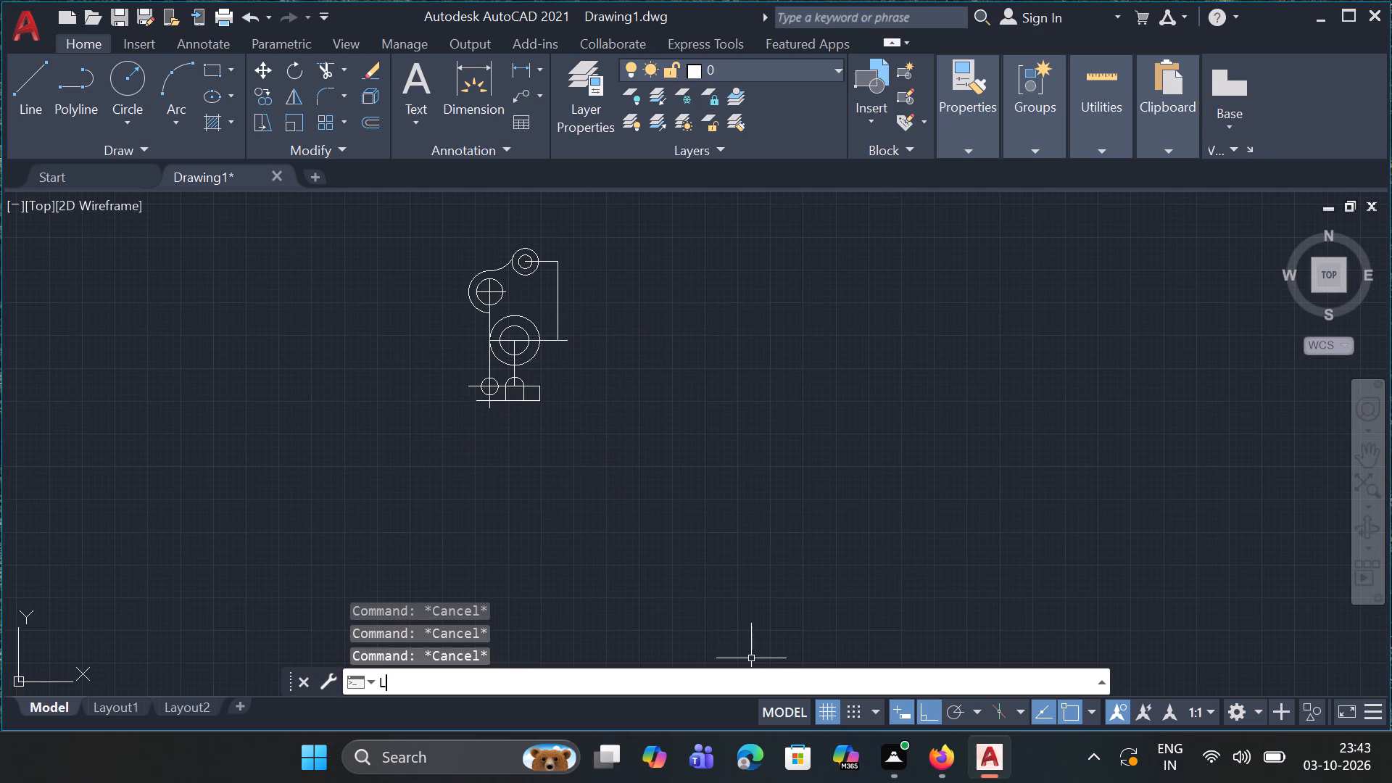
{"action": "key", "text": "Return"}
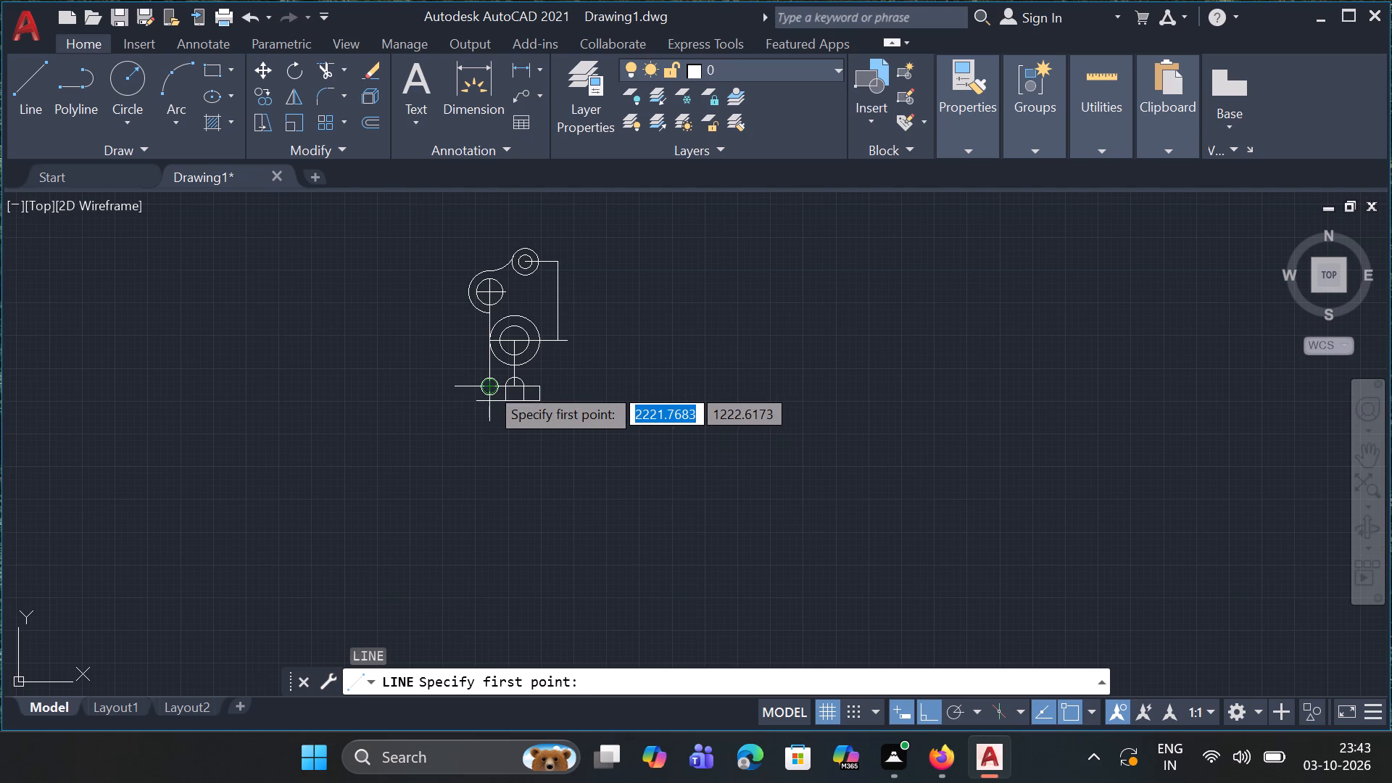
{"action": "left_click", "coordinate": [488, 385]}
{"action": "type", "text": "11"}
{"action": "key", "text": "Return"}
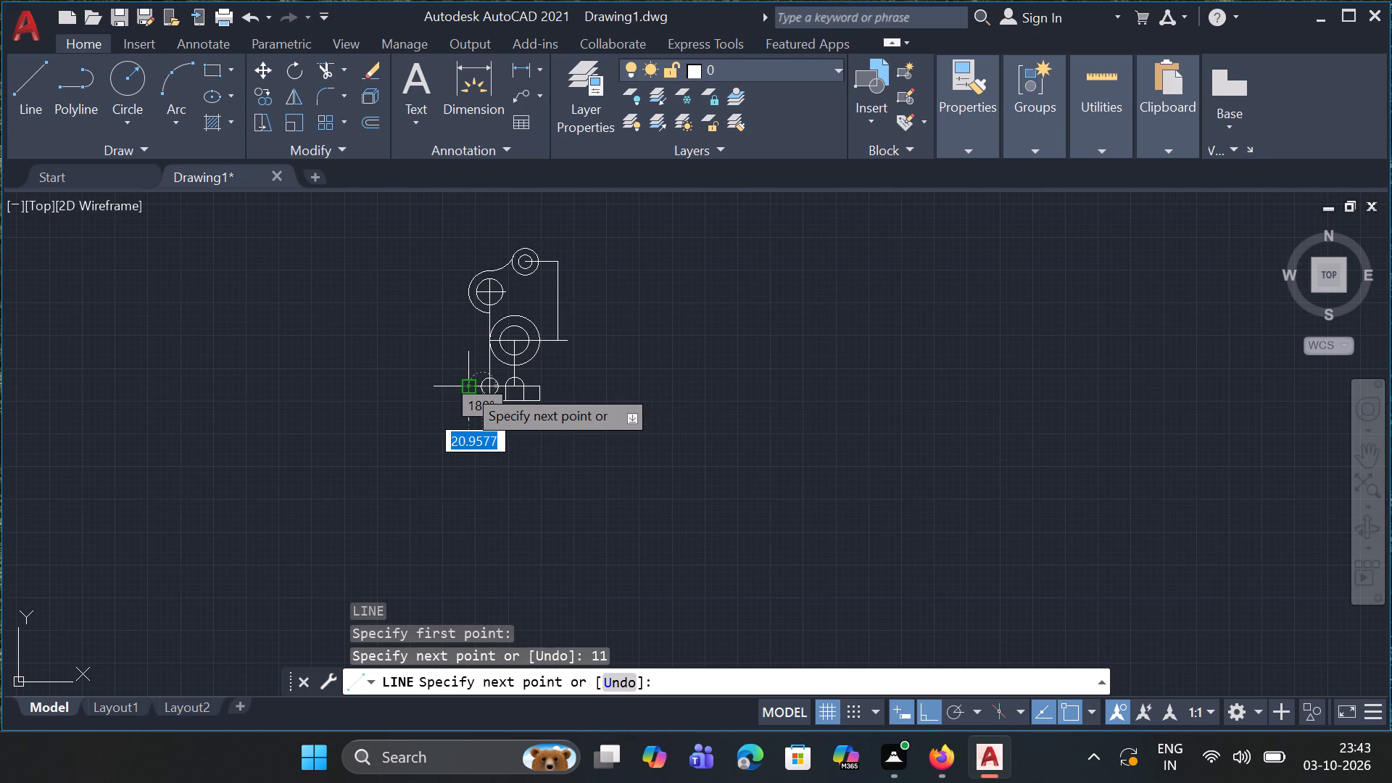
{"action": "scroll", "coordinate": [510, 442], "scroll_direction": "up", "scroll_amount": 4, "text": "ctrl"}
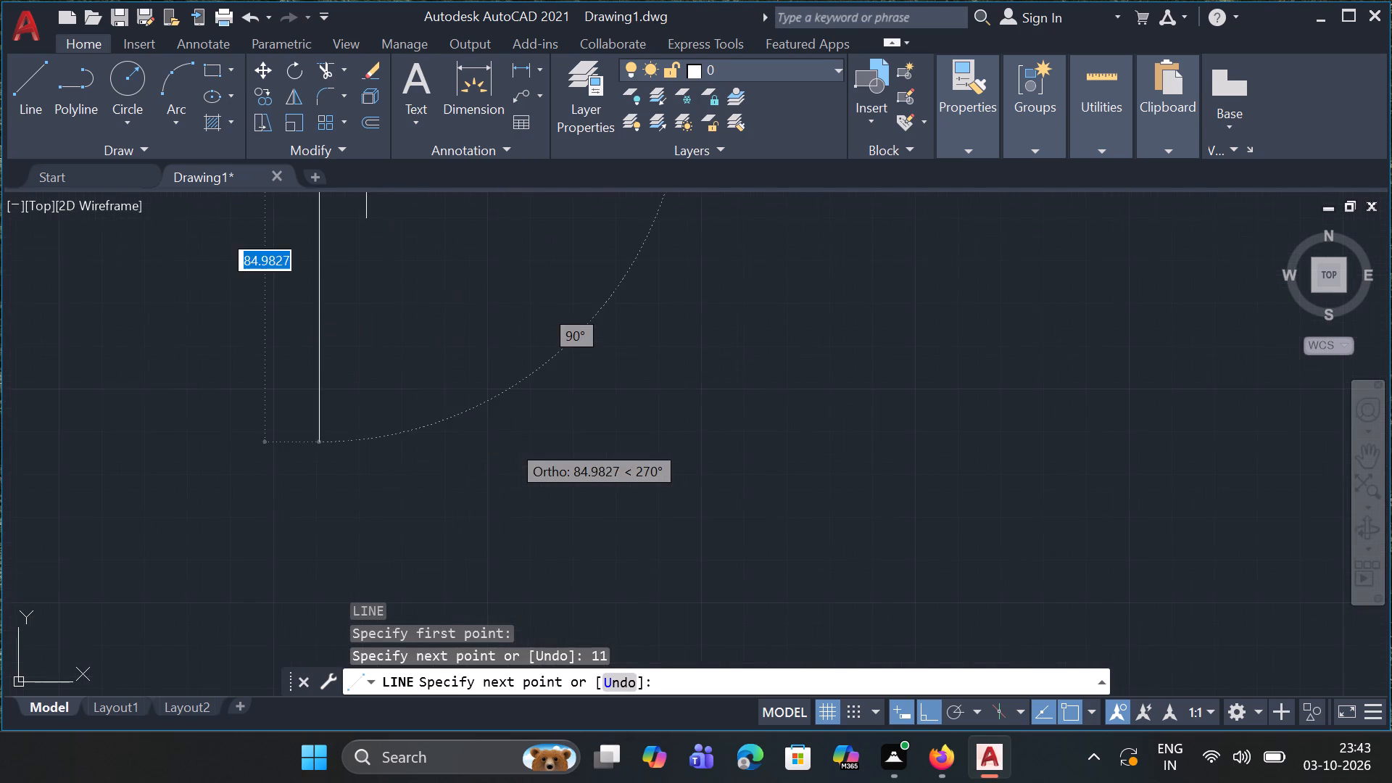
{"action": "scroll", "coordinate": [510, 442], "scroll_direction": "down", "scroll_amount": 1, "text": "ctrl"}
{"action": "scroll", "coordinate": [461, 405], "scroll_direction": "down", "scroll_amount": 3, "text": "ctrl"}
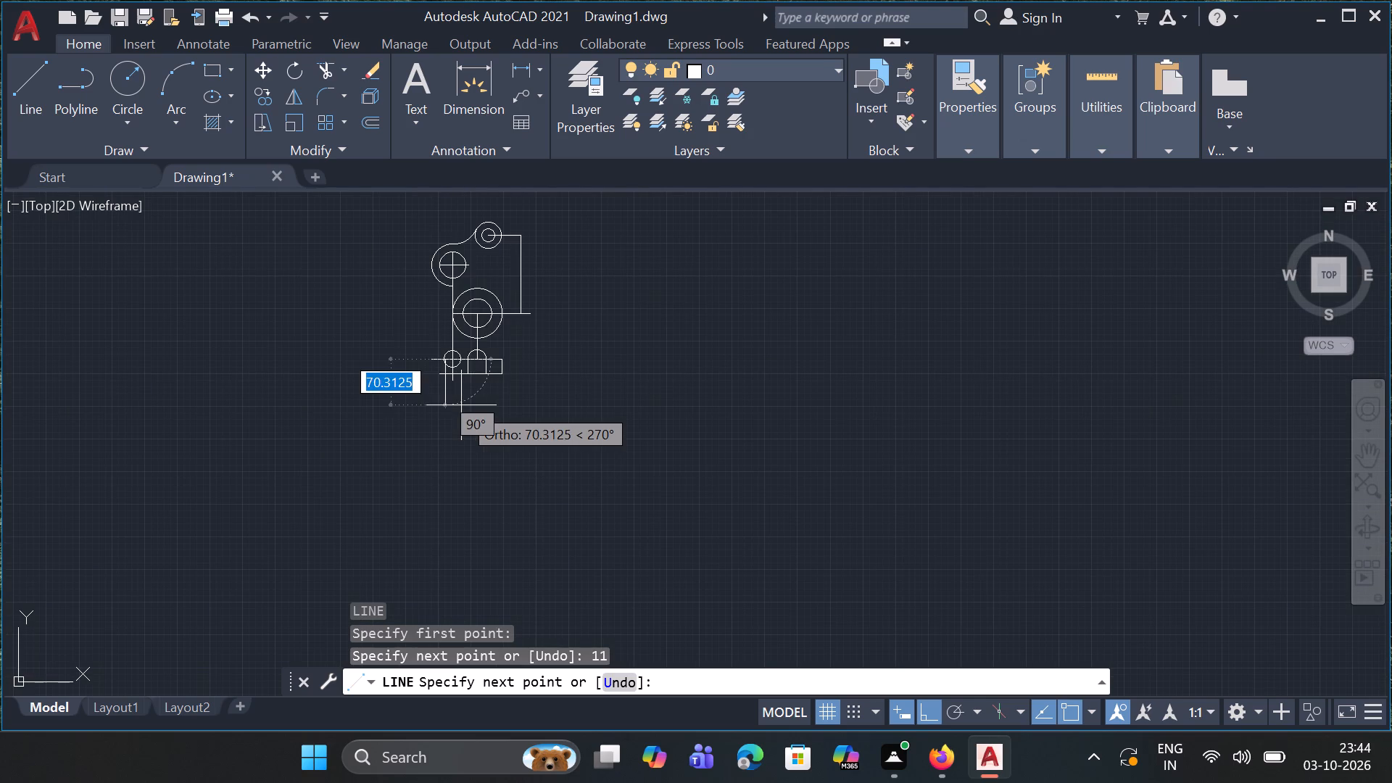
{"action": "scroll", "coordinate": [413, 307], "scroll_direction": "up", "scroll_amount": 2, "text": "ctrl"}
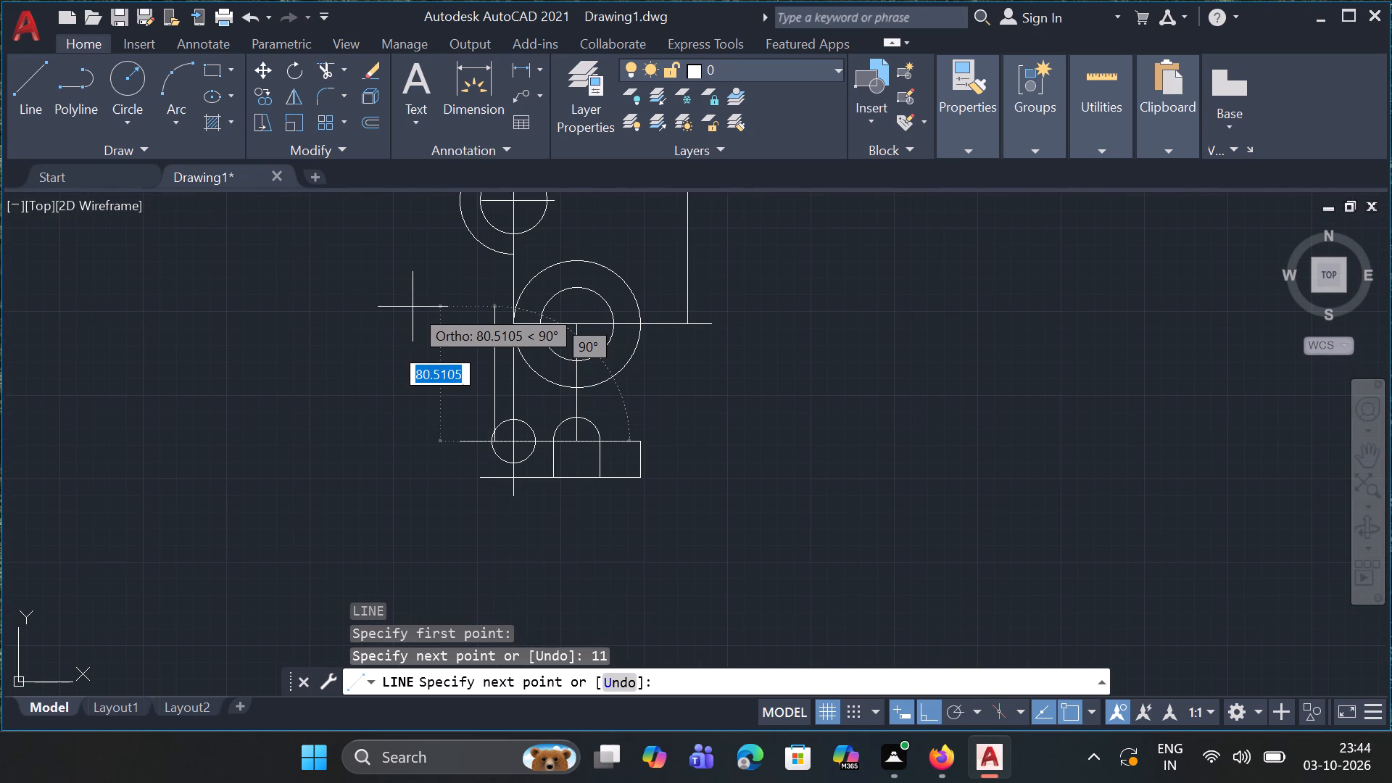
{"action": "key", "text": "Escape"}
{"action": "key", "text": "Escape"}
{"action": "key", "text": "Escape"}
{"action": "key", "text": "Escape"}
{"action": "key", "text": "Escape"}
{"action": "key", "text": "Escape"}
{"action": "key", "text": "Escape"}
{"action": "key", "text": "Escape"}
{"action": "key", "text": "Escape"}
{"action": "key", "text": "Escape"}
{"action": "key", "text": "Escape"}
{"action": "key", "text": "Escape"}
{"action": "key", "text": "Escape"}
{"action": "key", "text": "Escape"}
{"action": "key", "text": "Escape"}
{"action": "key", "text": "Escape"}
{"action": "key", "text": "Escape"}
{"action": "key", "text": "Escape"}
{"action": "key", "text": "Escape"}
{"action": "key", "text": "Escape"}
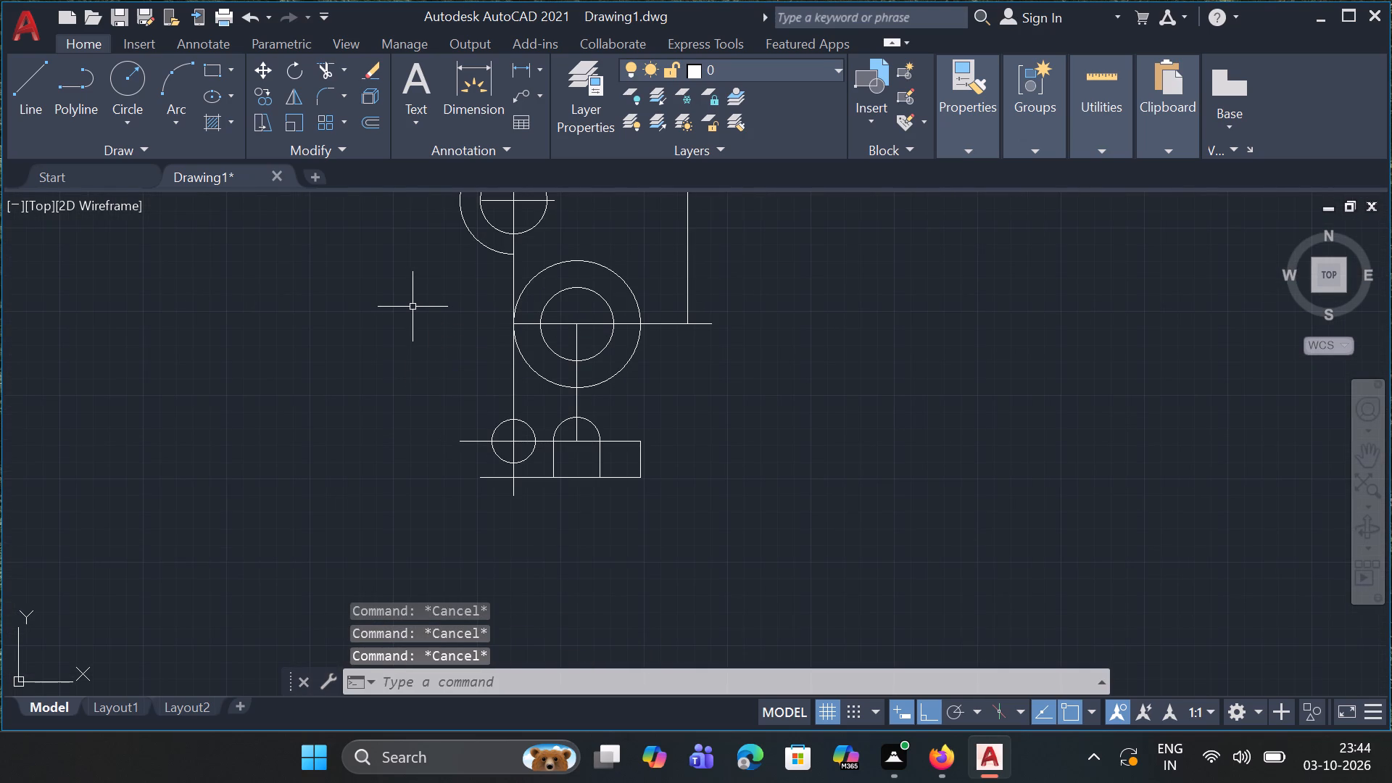
Draw a line 11 units left from the small circle's left quadrant, continuing about 141 units up past the large upper-left arc.
{"action": "key", "text": "l"}
{"action": "key", "text": "Return"}
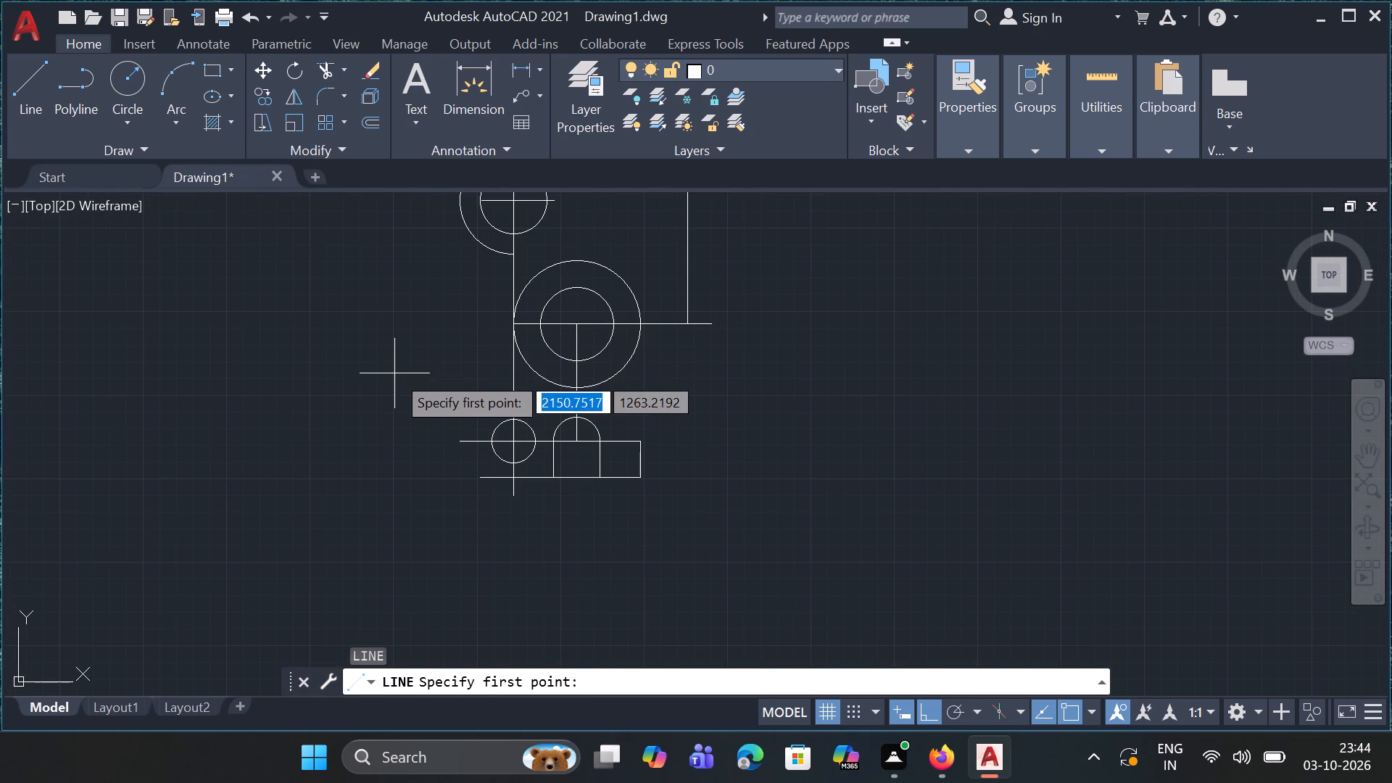
{"action": "left_click", "coordinate": [494, 439]}
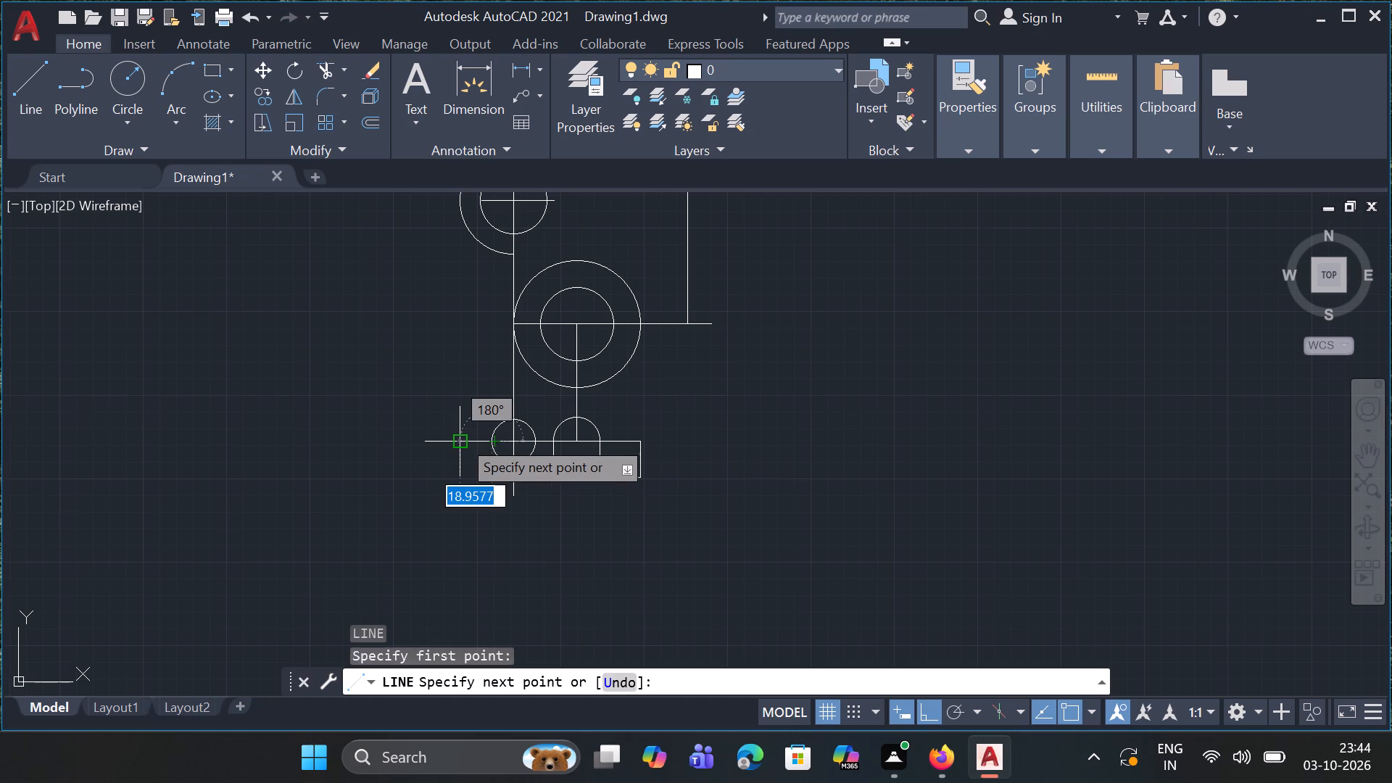
{"action": "type", "text": "11"}
{"action": "key", "text": "Return"}
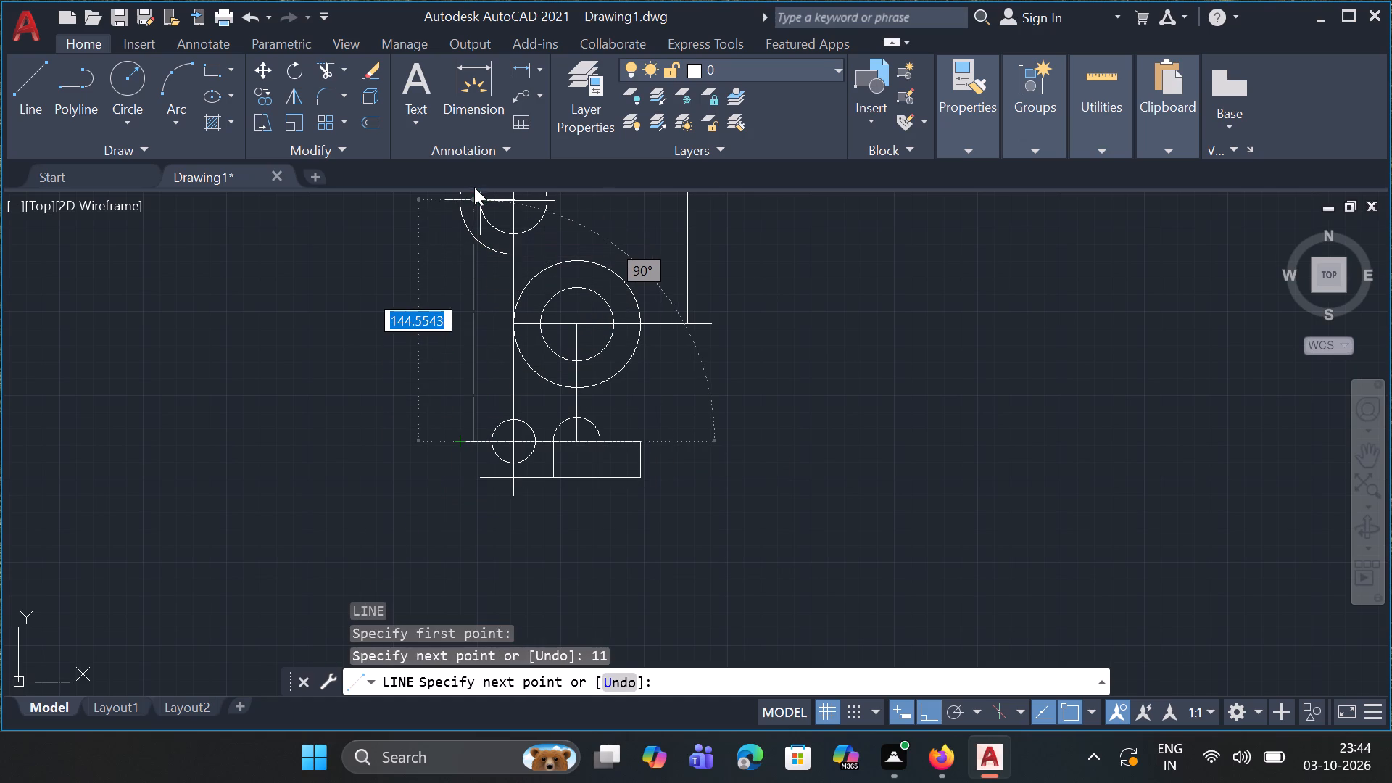
{"action": "scroll", "coordinate": [475, 183], "scroll_direction": "down", "scroll_amount": 12, "text": "ctrl"}
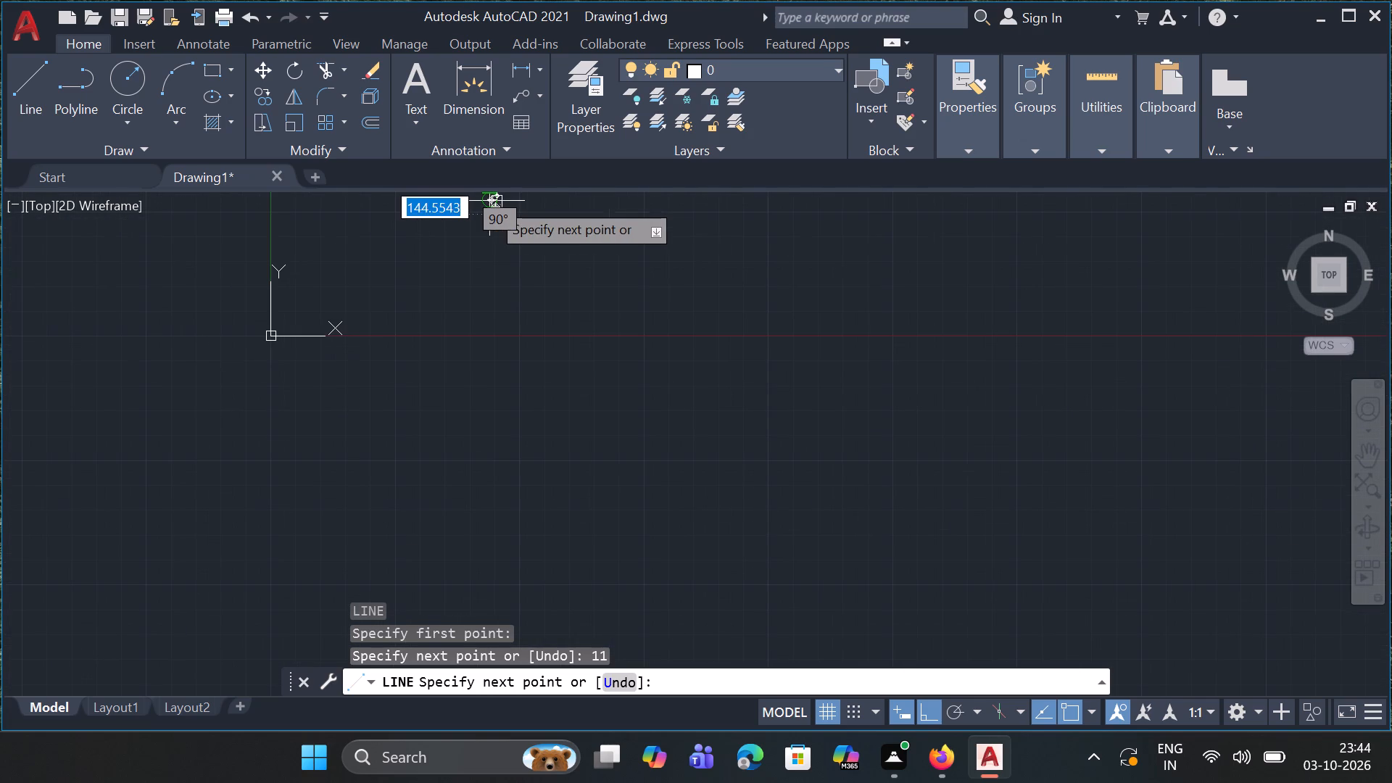
{"action": "scroll", "coordinate": [489, 200], "scroll_direction": "down", "scroll_amount": 2, "text": "ctrl"}
{"action": "scroll", "coordinate": [489, 200], "scroll_direction": "up", "scroll_amount": 7, "text": "ctrl"}
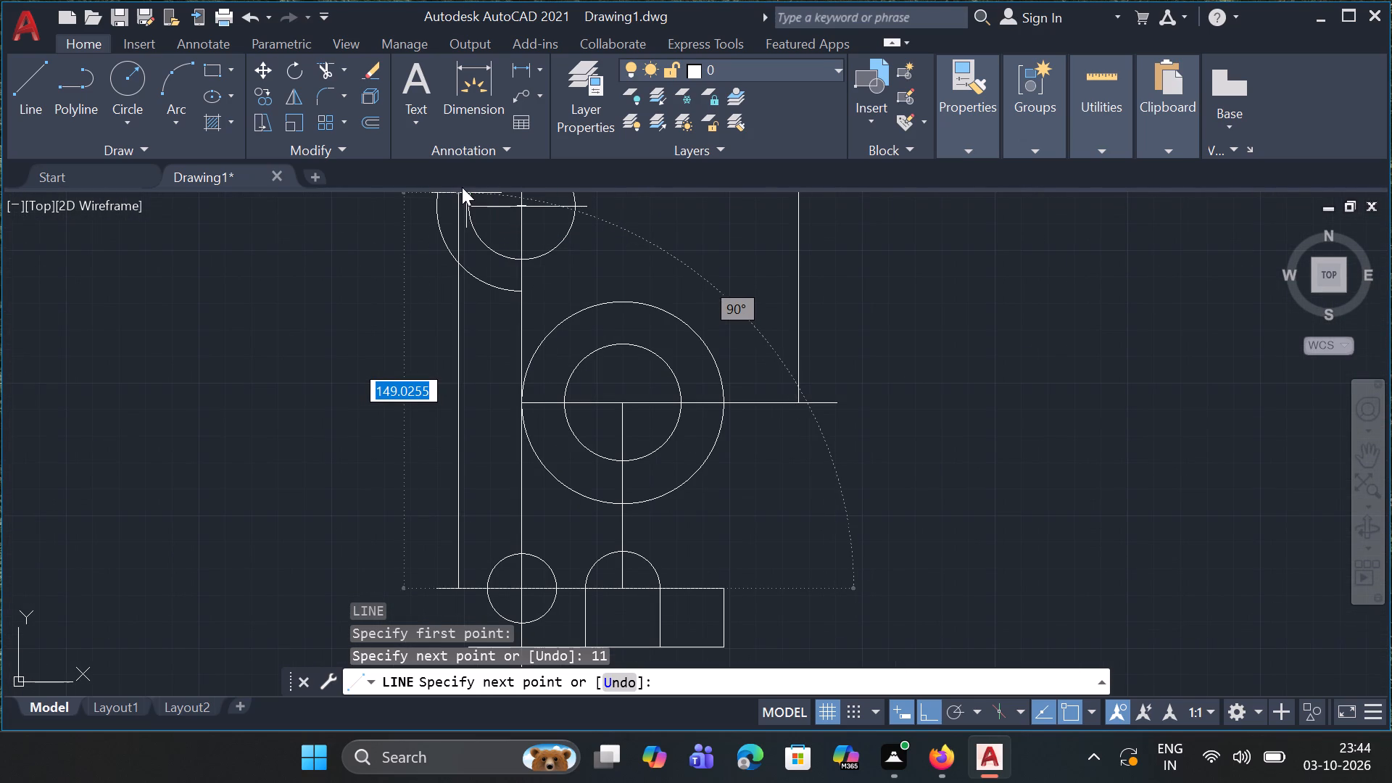
{"action": "left_click", "coordinate": [462, 187]}
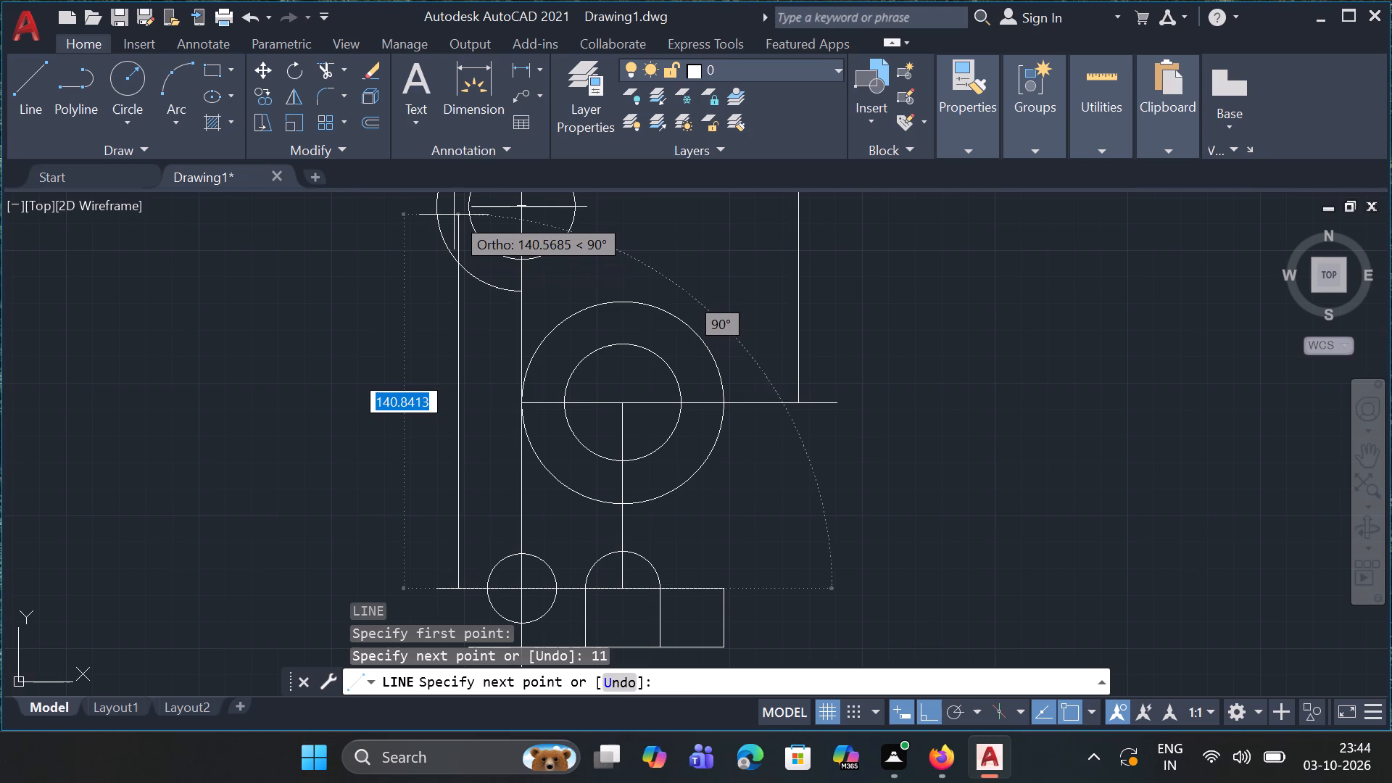
{"action": "left_click", "coordinate": [455, 213]}
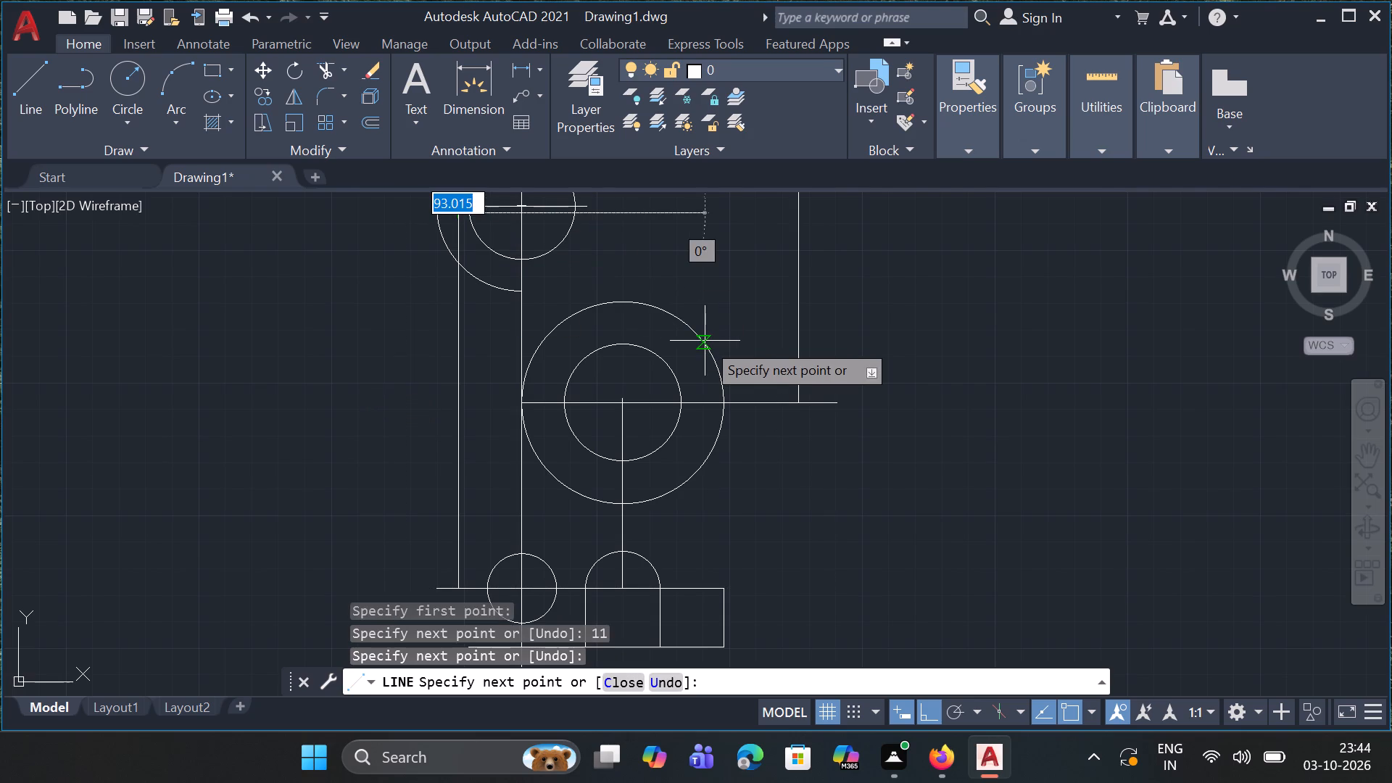
{"action": "key", "text": "Escape"}
{"action": "key", "text": "Escape"}
{"action": "key", "text": "Escape"}
{"action": "key", "text": "Escape"}
{"action": "key", "text": "Escape"}
Trim the upper end of the outer vertical side line where it extends inside the large upper-left arc.
{"action": "type", "text": "TR"}
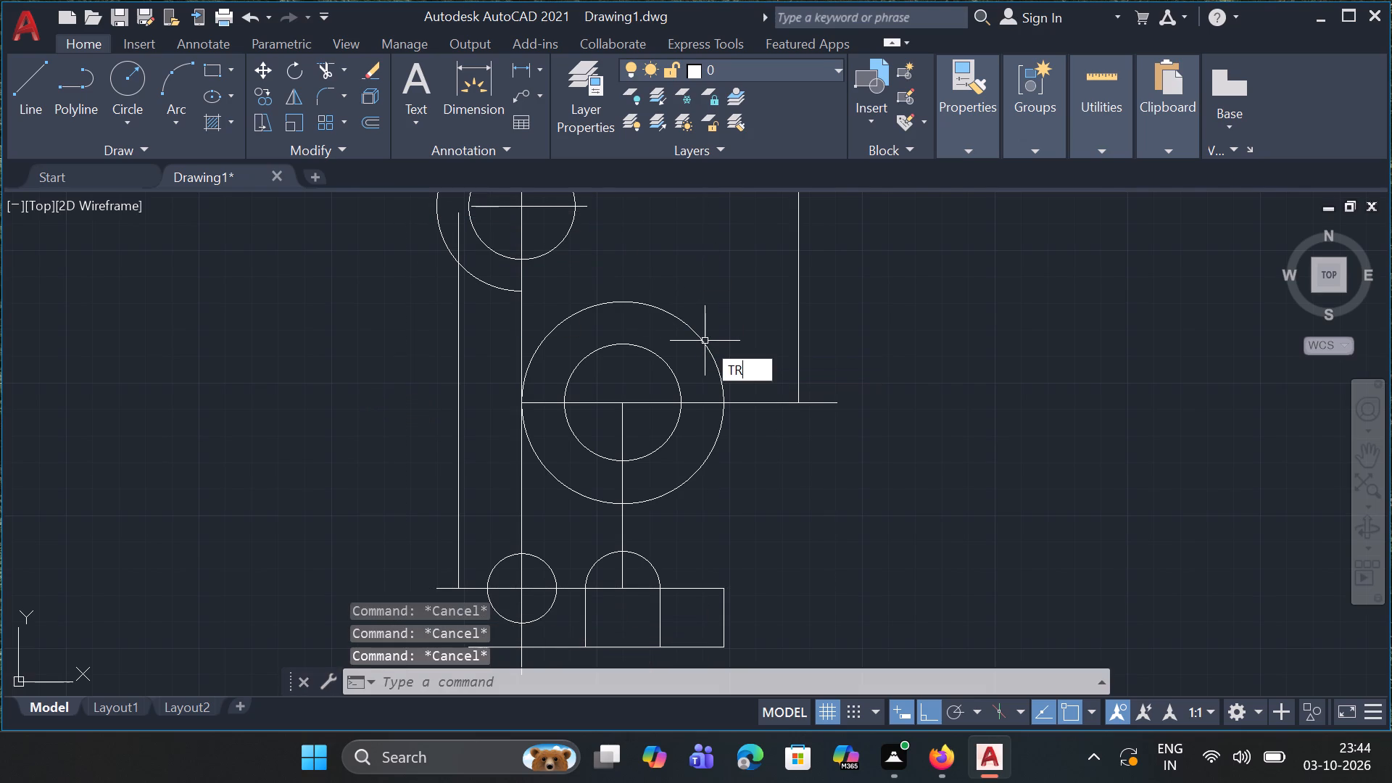
{"action": "key", "text": "Return"}
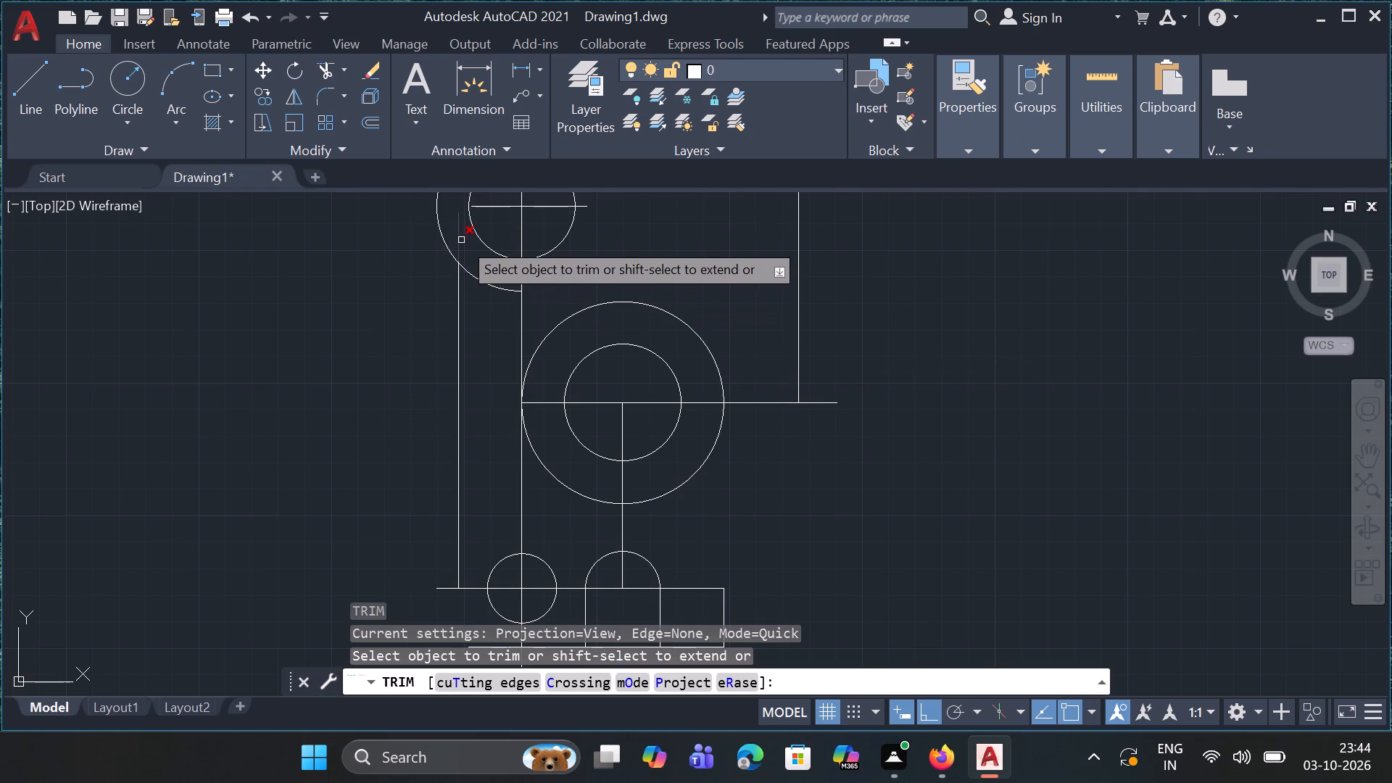
{"action": "left_click", "coordinate": [455, 239]}
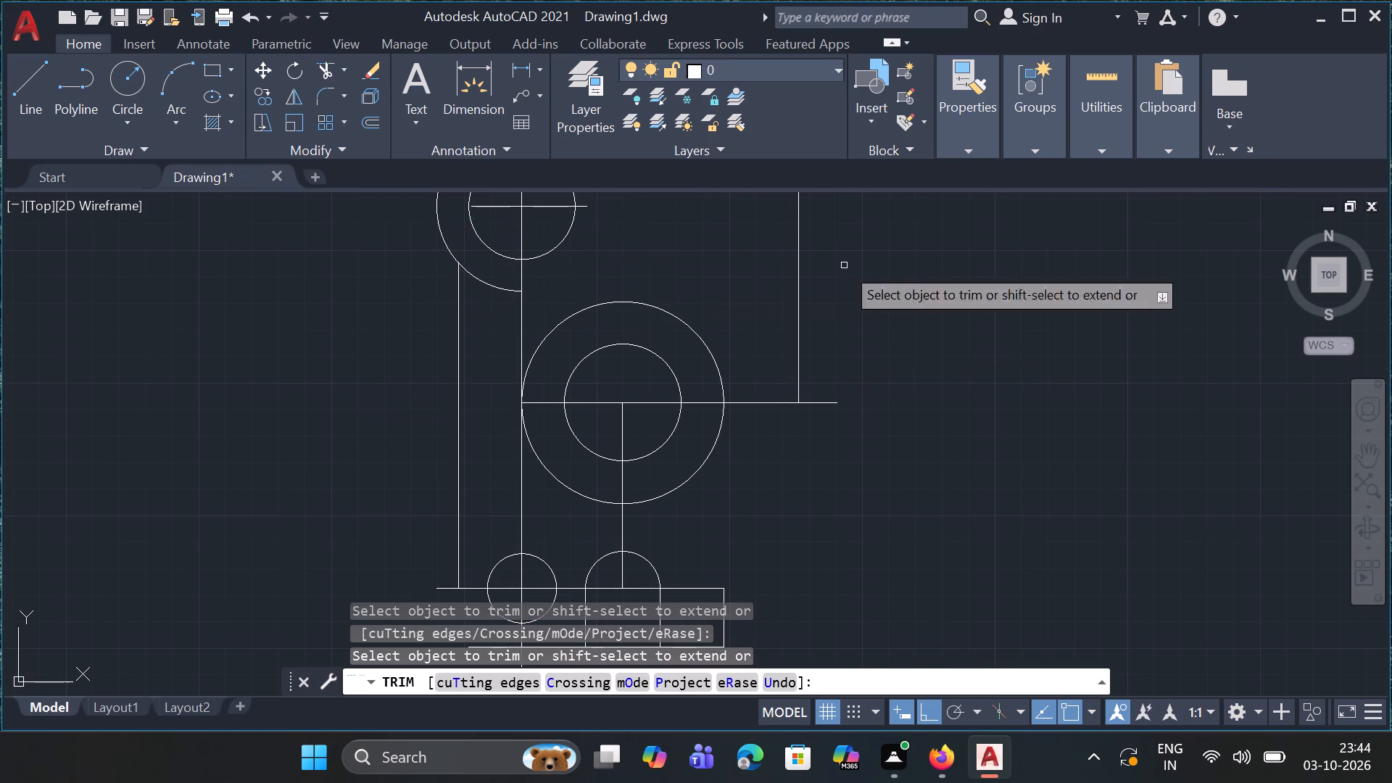
{"action": "scroll", "coordinate": [902, 391], "scroll_direction": "down", "scroll_amount": 2, "text": "ctrl"}
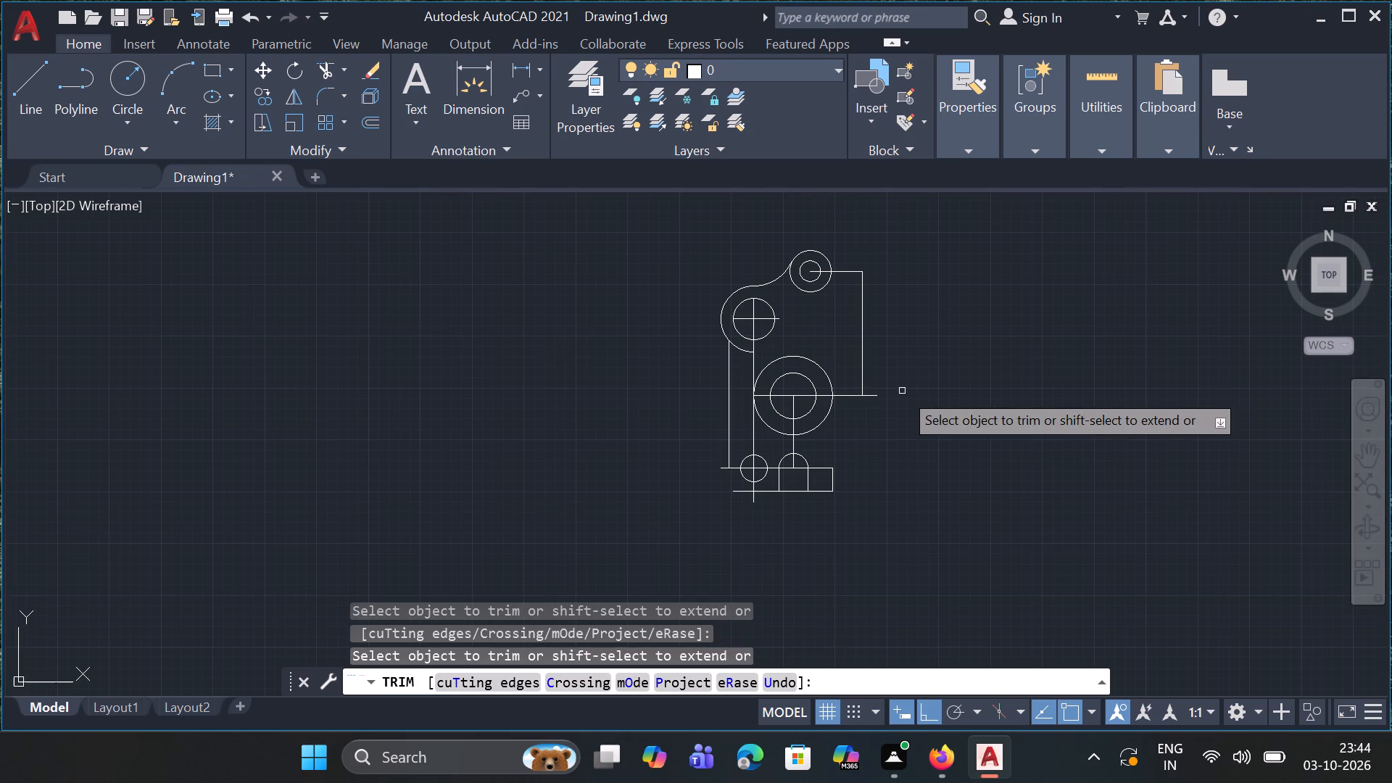
{"action": "key", "text": "Escape"}
{"action": "key", "text": "Escape"}
{"action": "key", "text": "Escape"}
{"action": "key", "text": "Escape"}
{"action": "key", "text": "Escape"}
{"action": "key", "text": "Escape"}
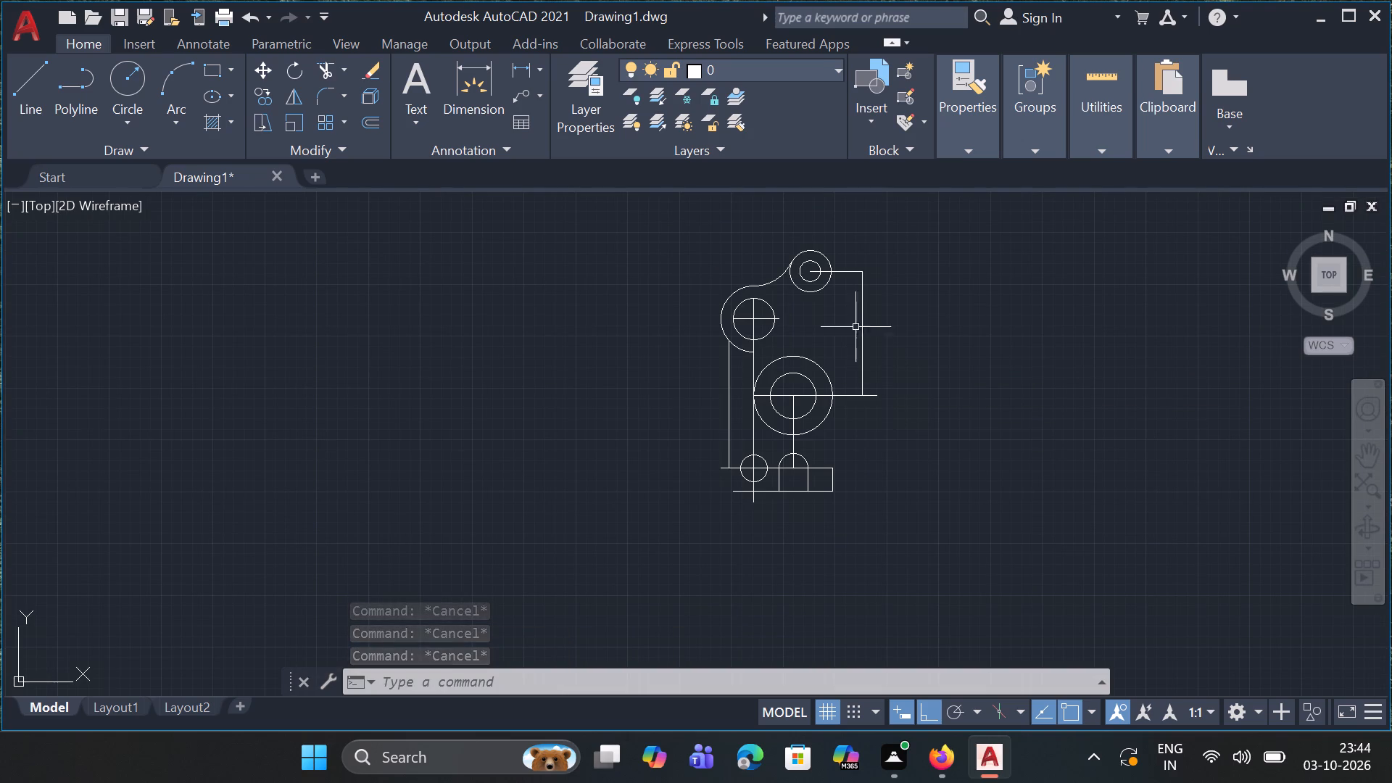
Draw a vertical line from the lower right of the topmost outer circle down to the large middle circle.
{"action": "key", "text": "l"}
{"action": "key", "text": "Return"}
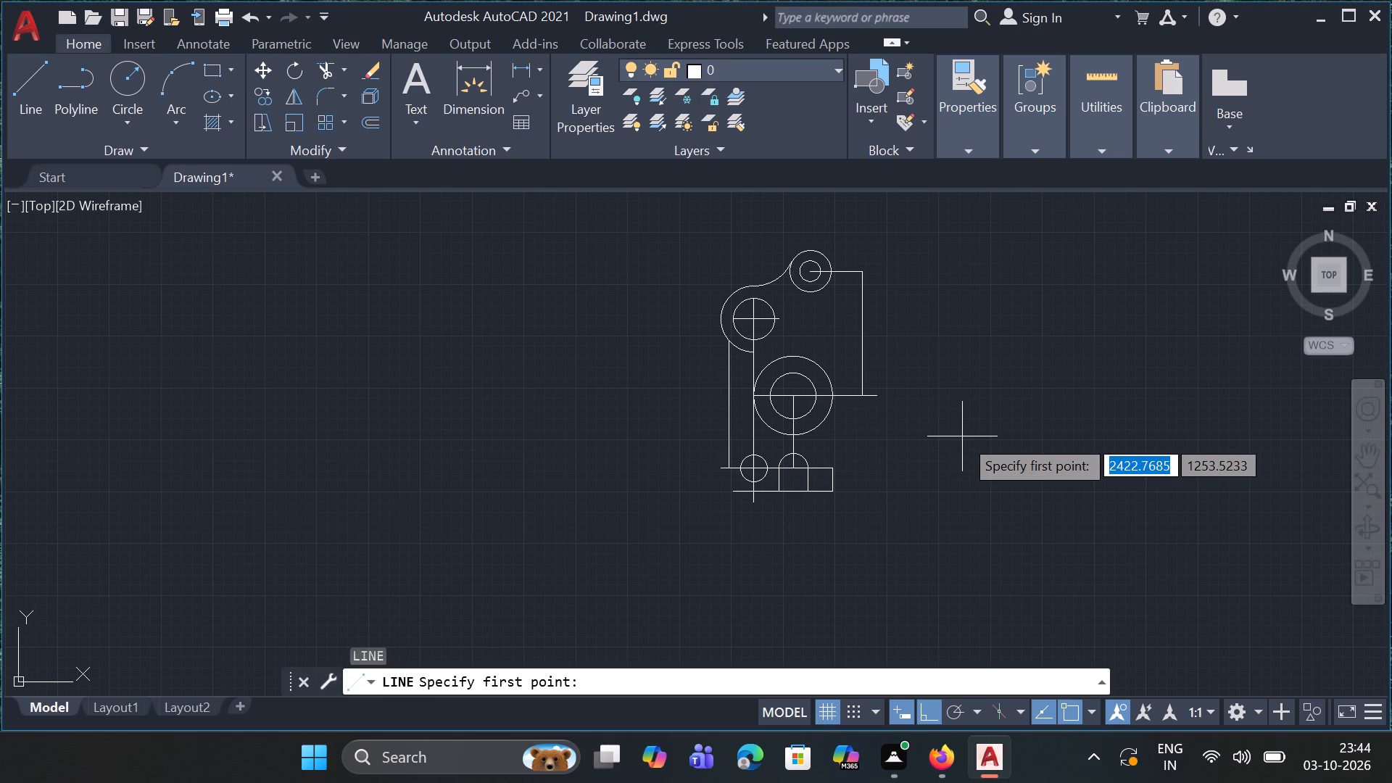
{"action": "left_click", "coordinate": [823, 290]}
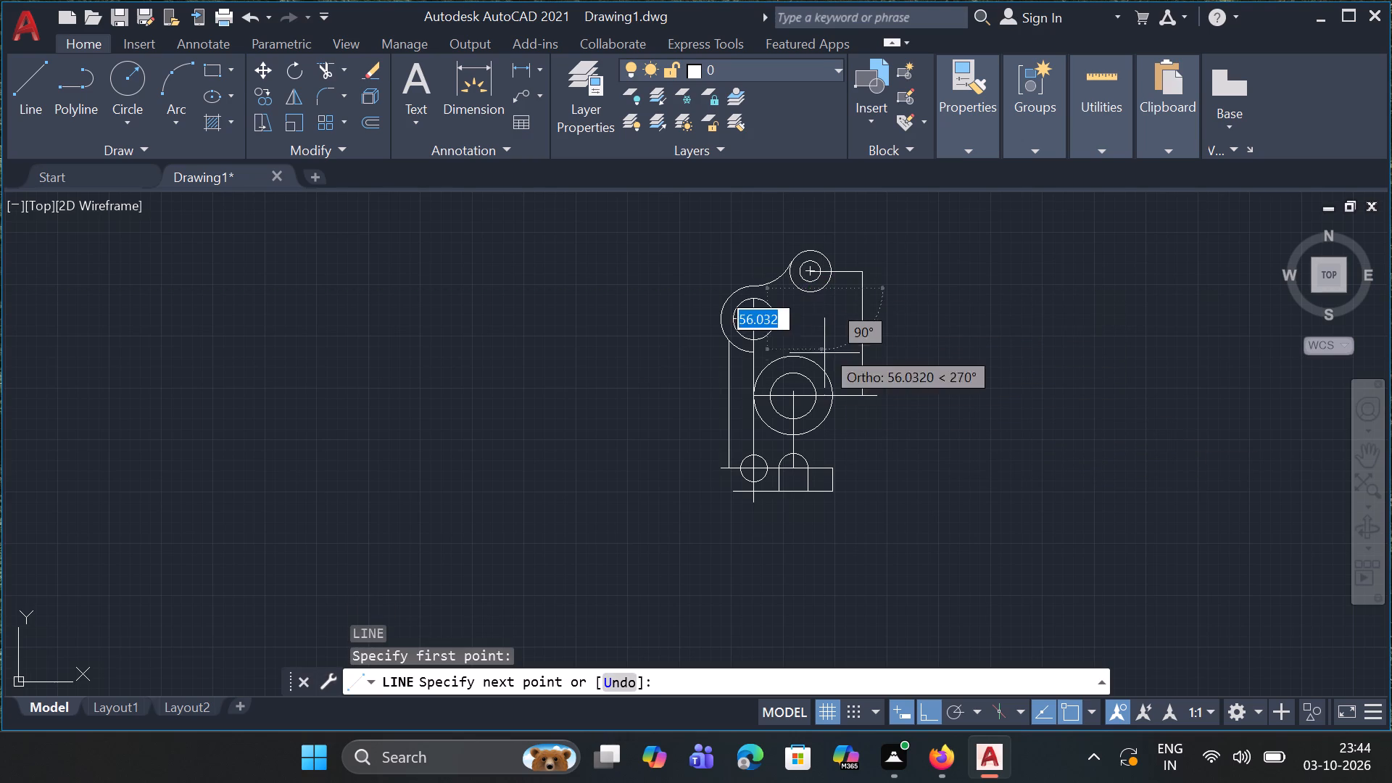
{"action": "left_click", "coordinate": [821, 369]}
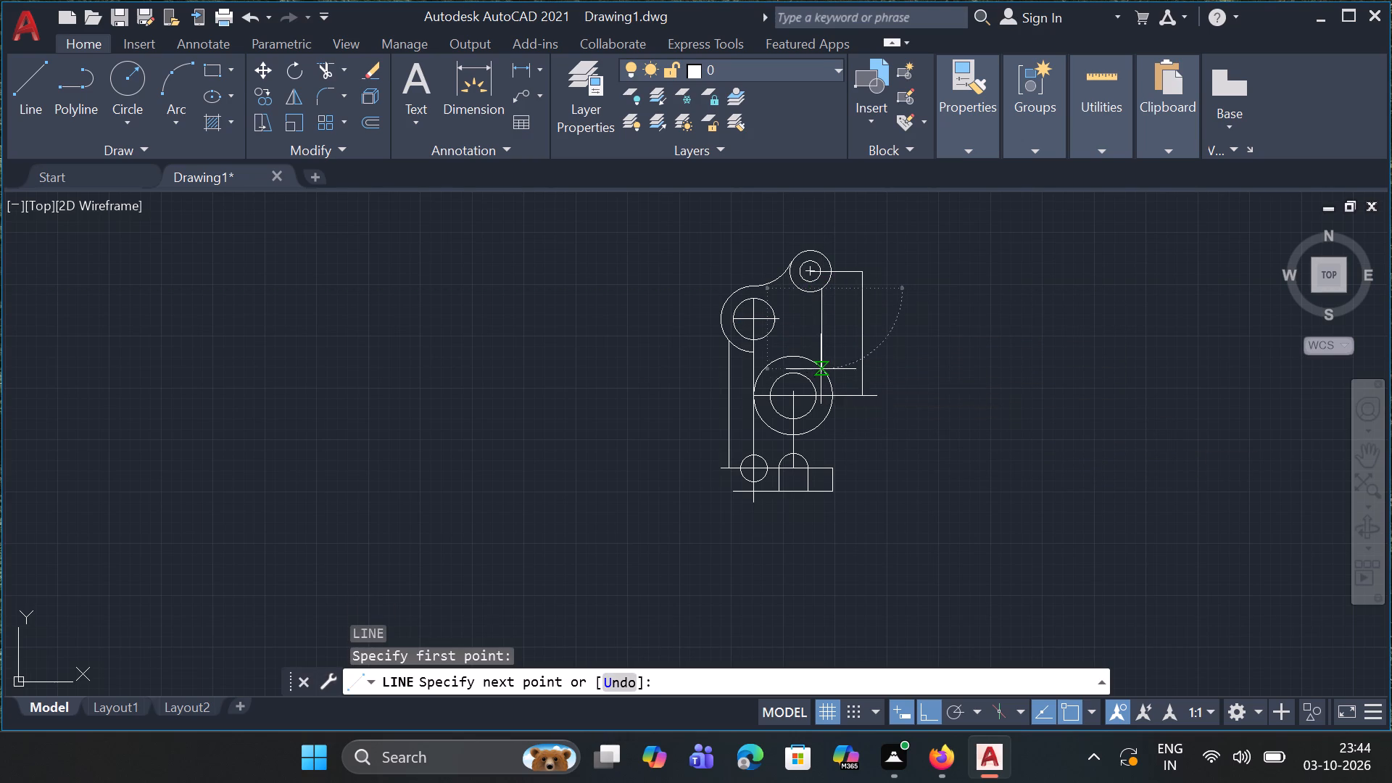
{"action": "key", "text": "Escape"}
{"action": "key", "text": "Escape"}
{"action": "key", "text": "Escape"}
{"action": "key", "text": "Escape"}
{"action": "key", "text": "Escape"}
{"action": "key", "text": "Escape"}
{"action": "key", "text": "Escape"}
{"action": "key", "text": "Escape"}
{"action": "key", "text": "Escape"}
{"action": "key", "text": "Escape"}
{"action": "key", "text": "Escape"}
{"action": "key", "text": "Escape"}
{"action": "key", "text": "Escape"}
{"action": "key", "text": "Escape"}
{"action": "key", "text": "Escape"}
{"action": "key", "text": "Escape"}
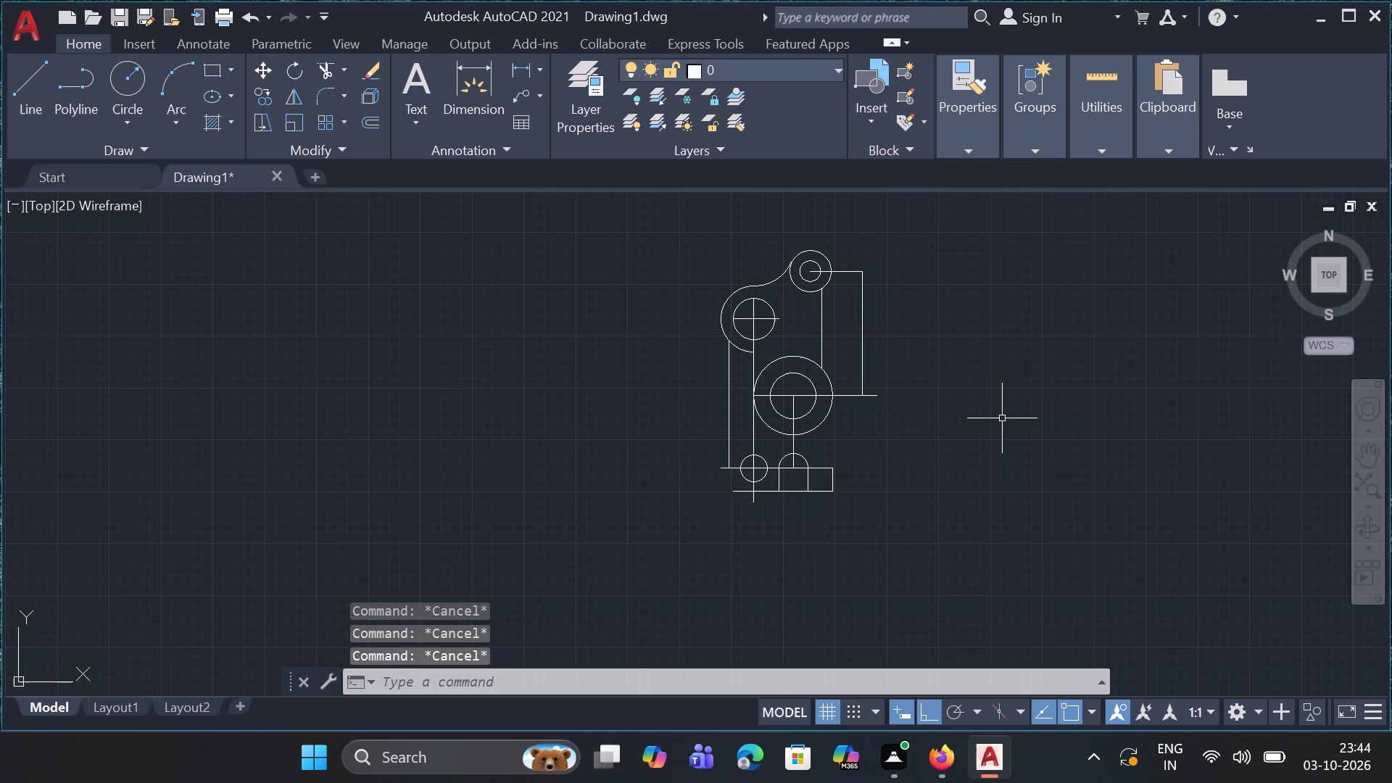
Draw a Tan, Tan, Radius circle of radius 15 tangent to the topmost outer circle and the vertical line below it.
{"action": "left_click", "coordinate": [133, 121]}
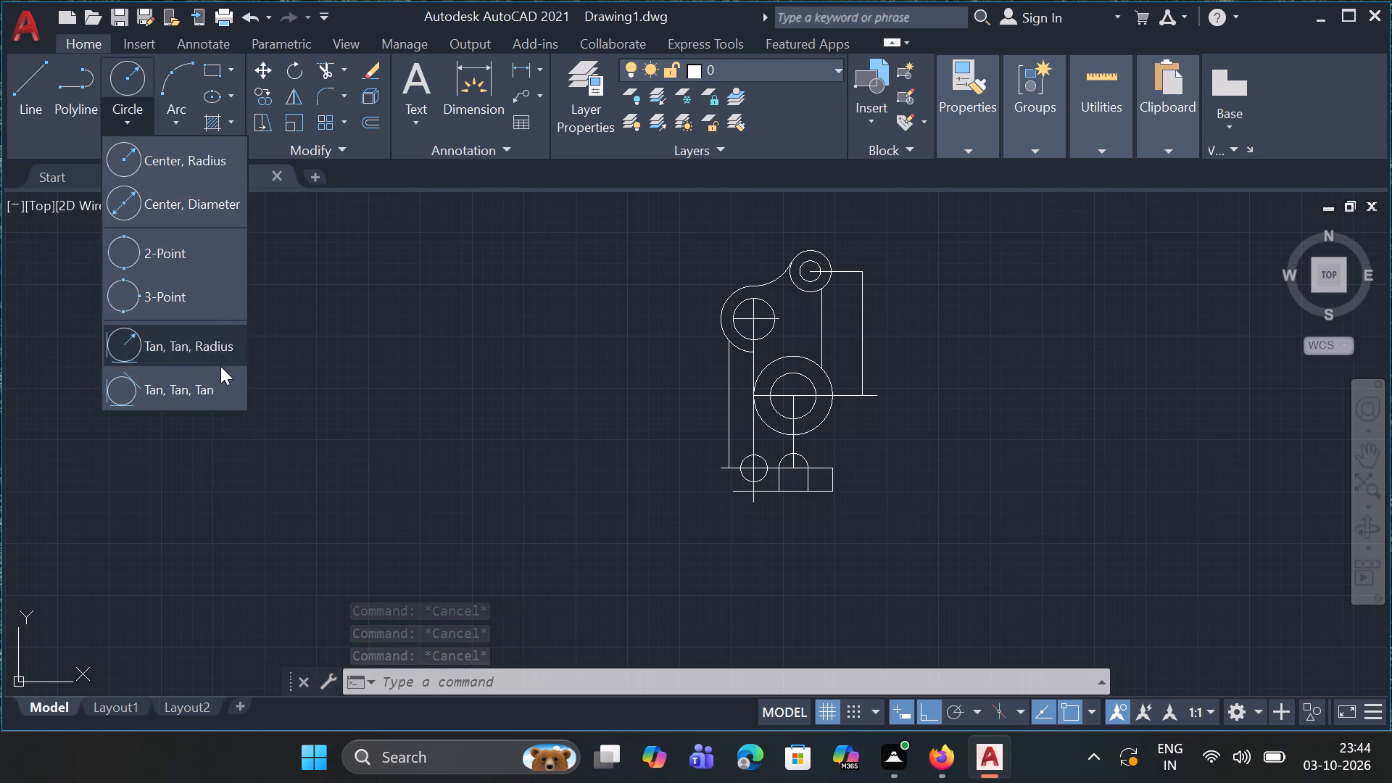
{"action": "left_click", "coordinate": [223, 344]}
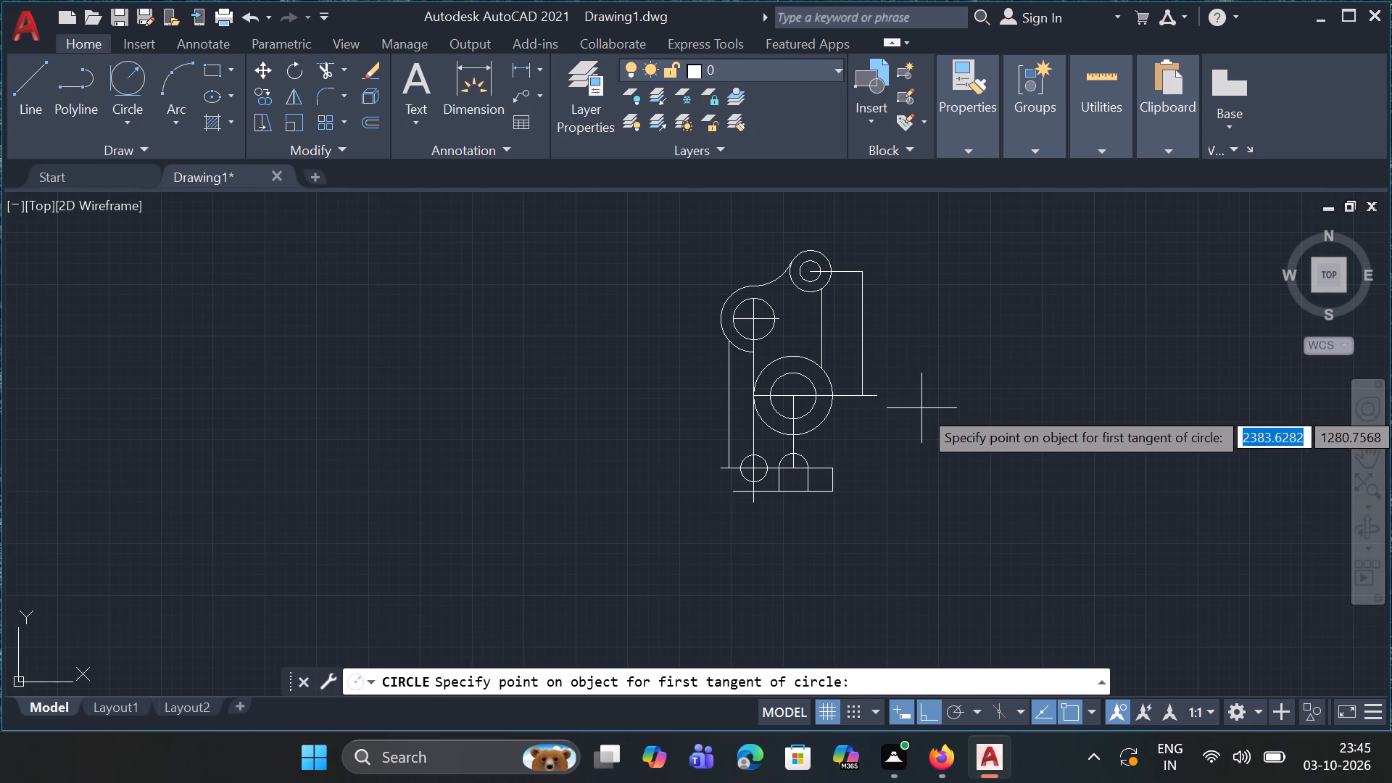
{"action": "left_click", "coordinate": [826, 283]}
{"action": "left_click", "coordinate": [821, 303]}
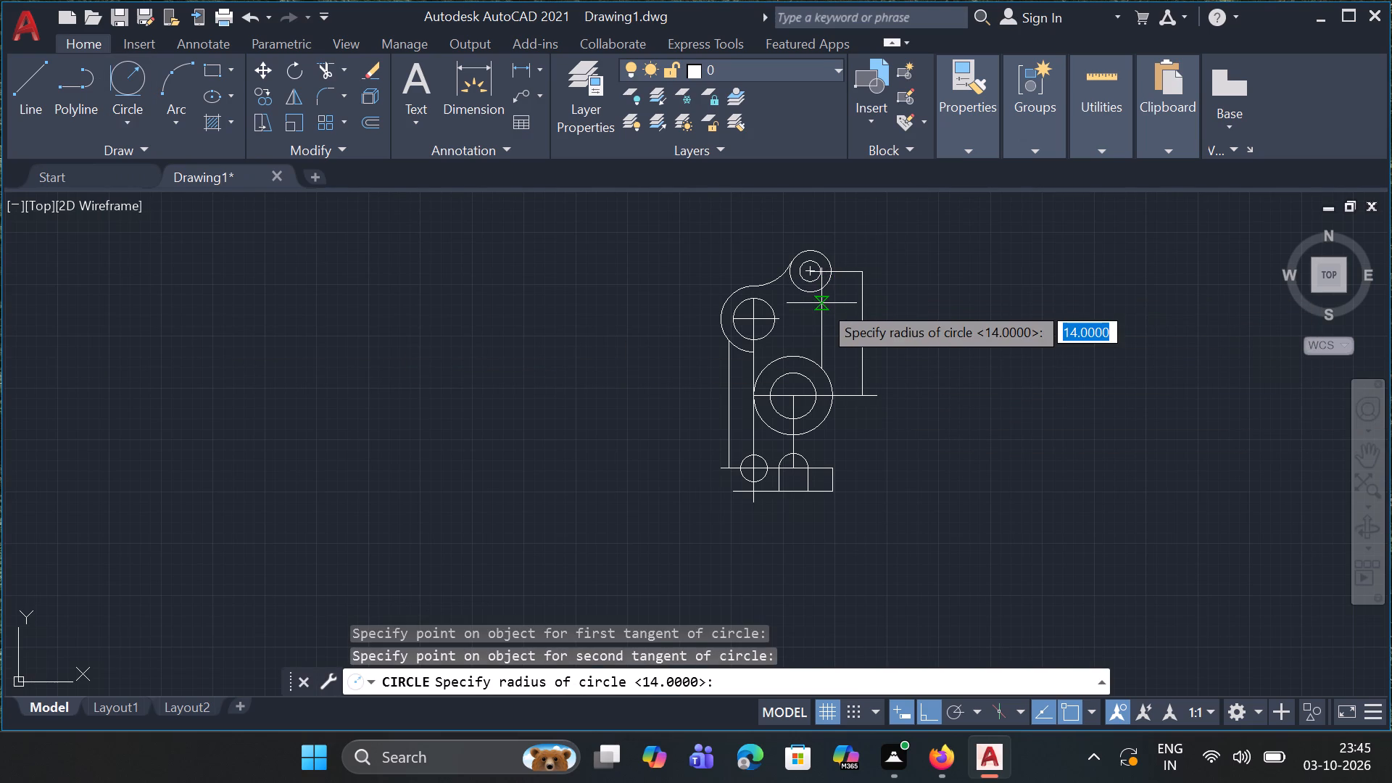
{"action": "type", "text": "15"}
{"action": "key", "text": "Return"}
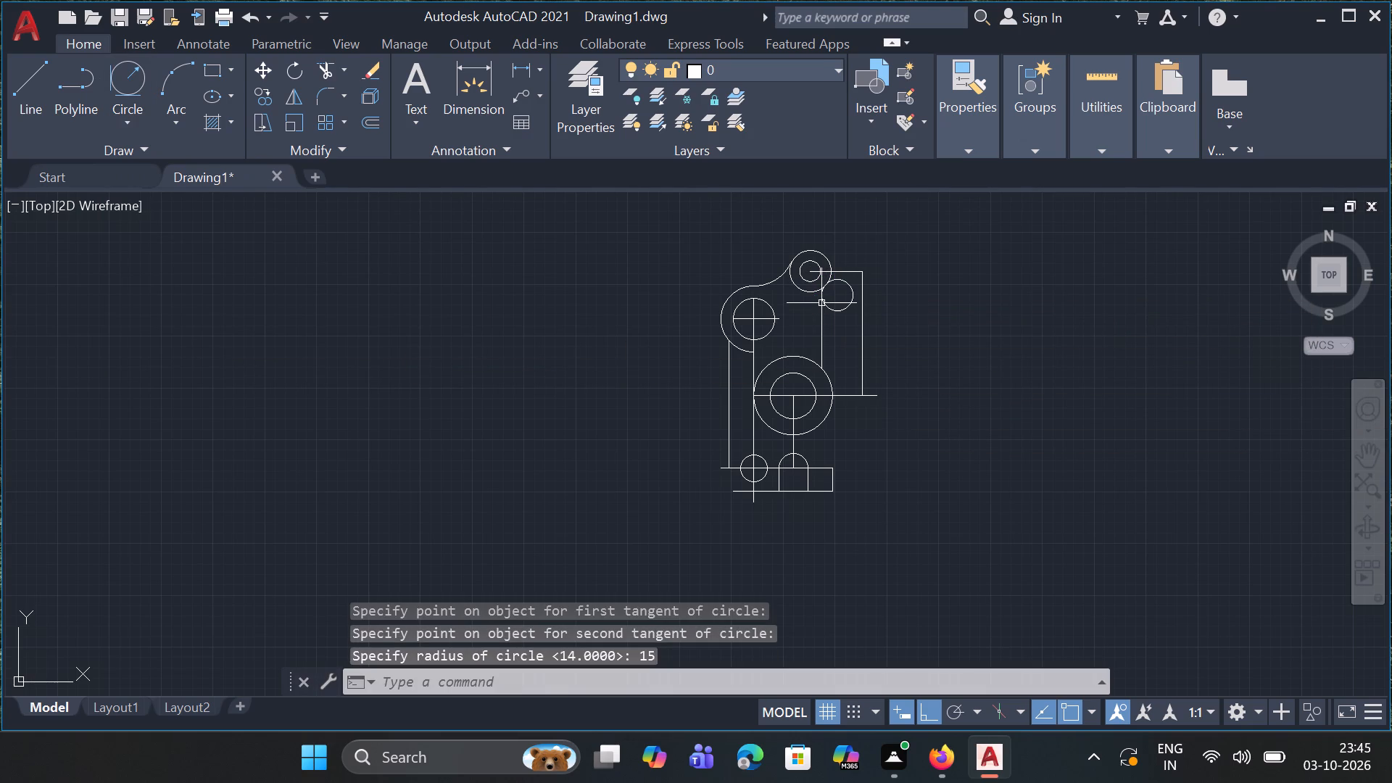
Draw a Tan, Tan, Radius circle of radius 15 tangent to the vertical line's lower end and the large middle circle.
{"action": "left_click", "coordinate": [124, 75]}
{"action": "left_click", "coordinate": [822, 352]}
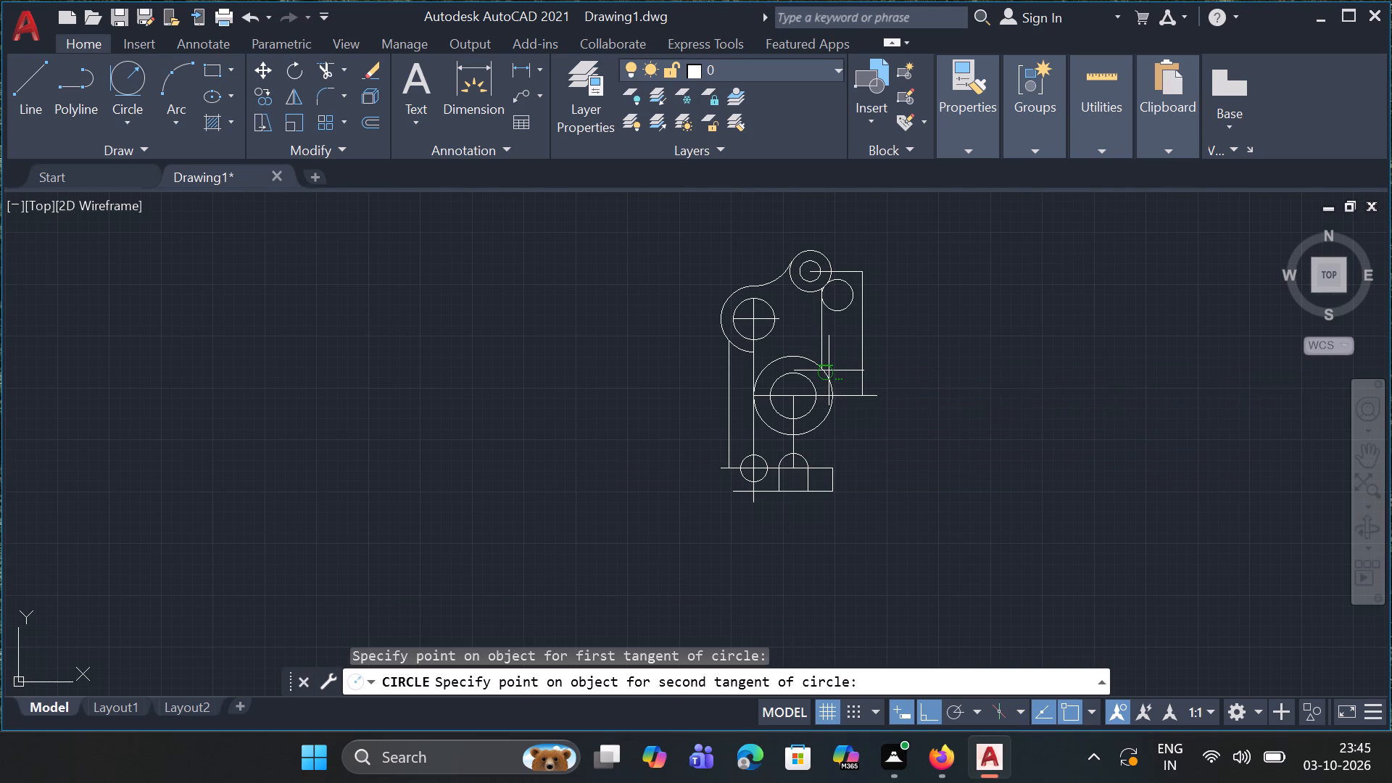
{"action": "left_click", "coordinate": [829, 377]}
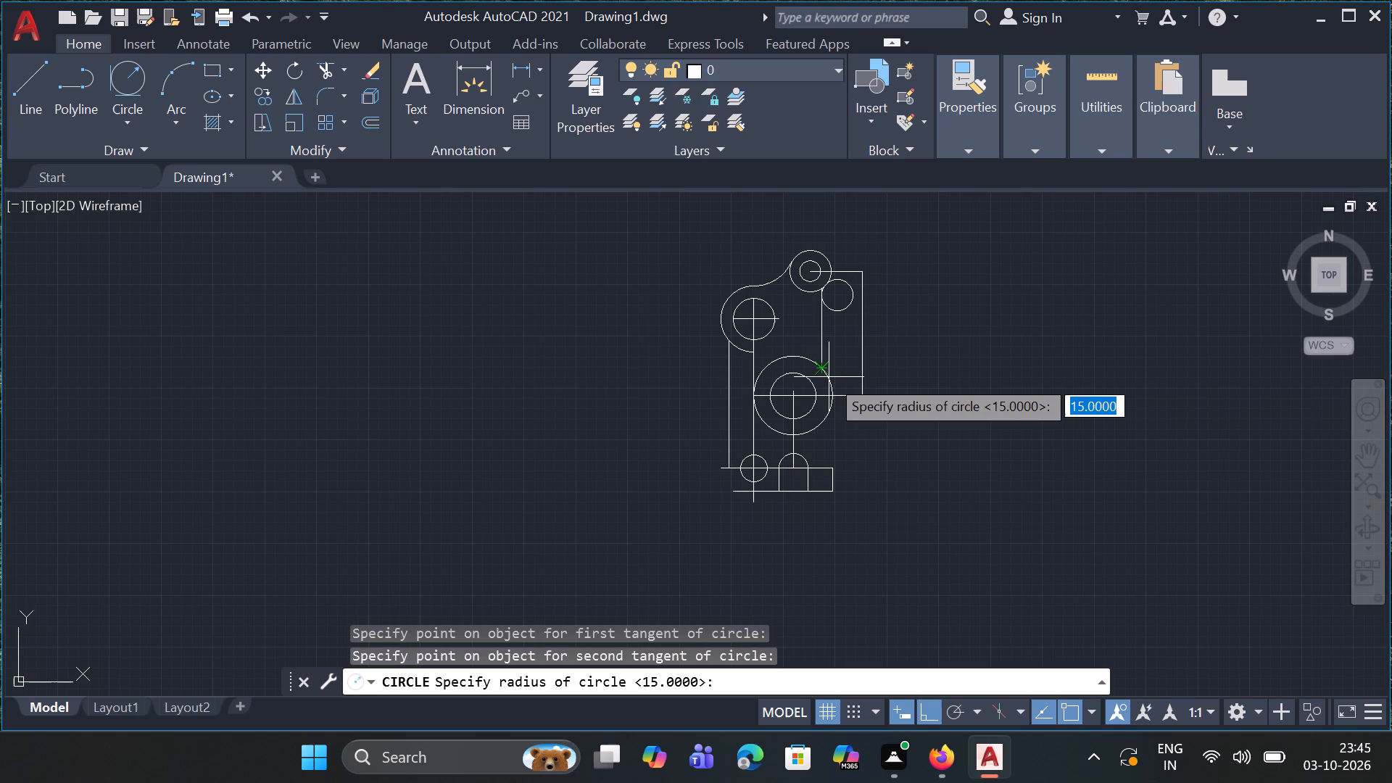
{"action": "type", "text": "15"}
{"action": "key", "text": "Return"}
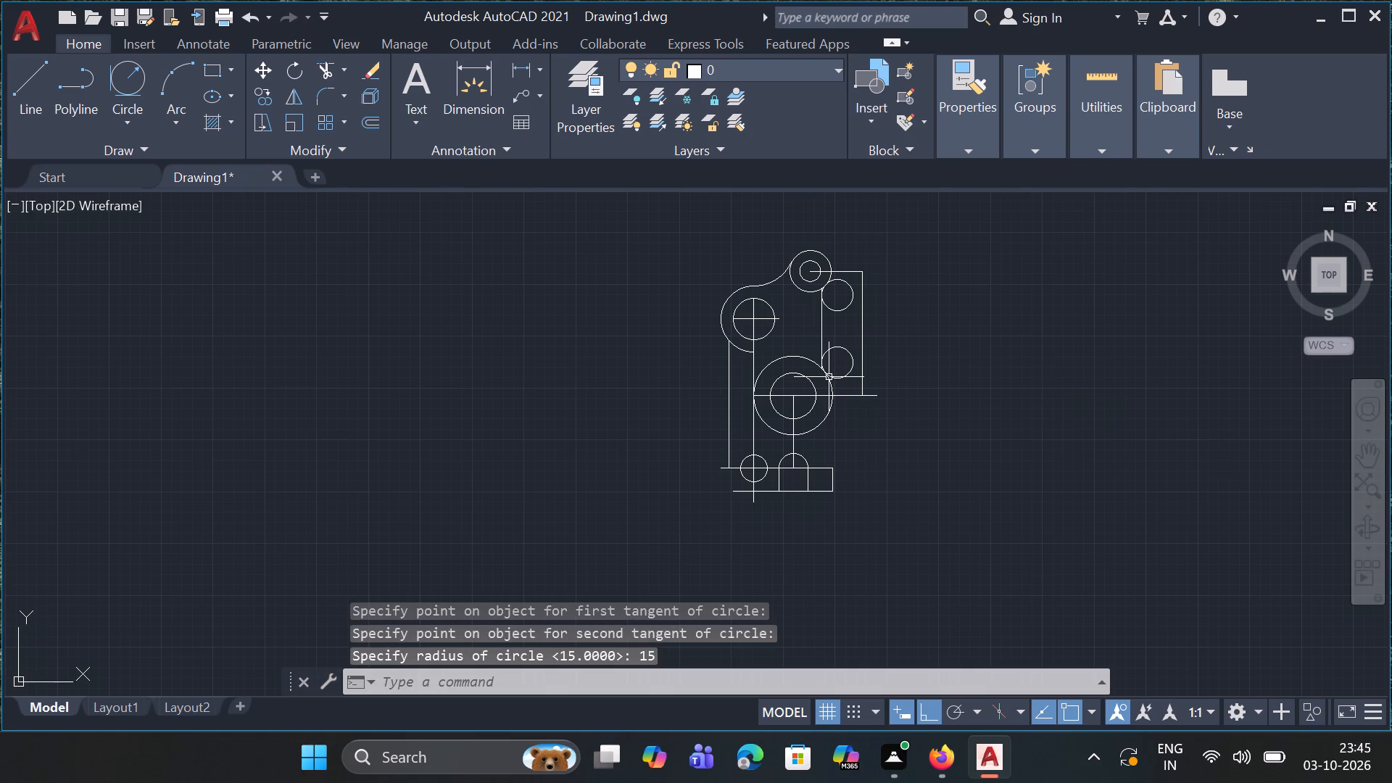
Trim the vertical line's upper end and the upper radius-15 circle, leaving only a fillet arc against the topmost outer circle.
{"action": "scroll", "coordinate": [829, 377], "scroll_direction": "up", "scroll_amount": 2, "text": "ctrl"}
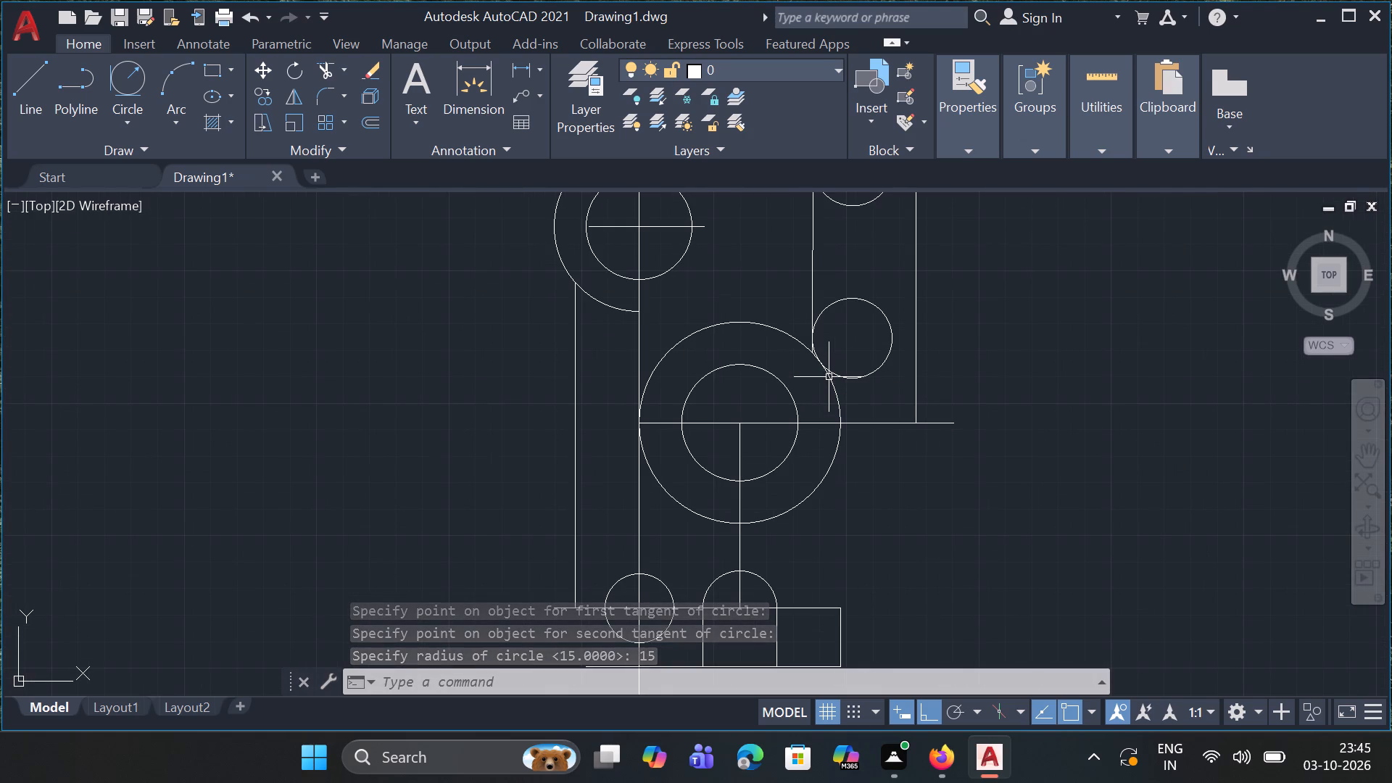
{"action": "scroll", "coordinate": [829, 377], "scroll_direction": "down", "scroll_amount": 2, "text": "ctrl"}
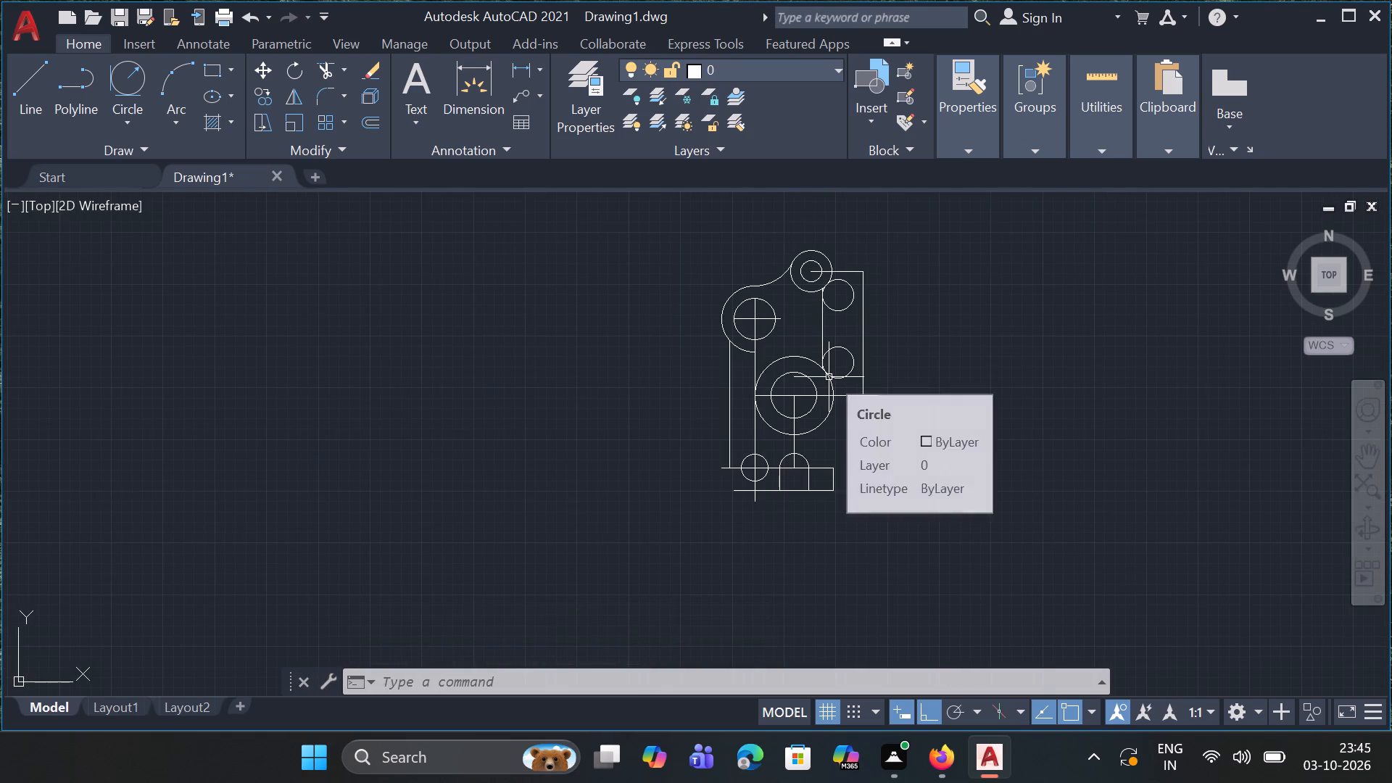
{"action": "scroll", "coordinate": [832, 296], "scroll_direction": "up", "scroll_amount": 2, "text": "ctrl"}
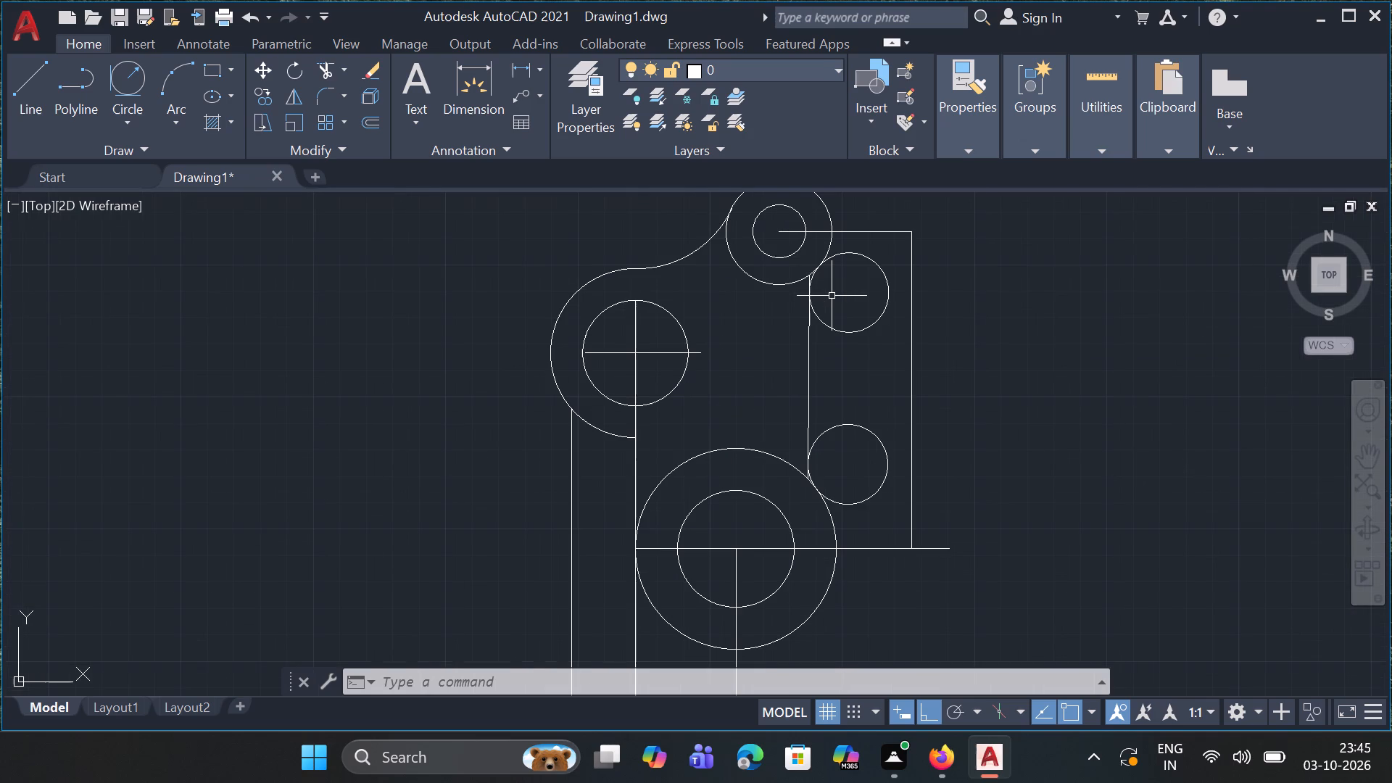
{"action": "scroll", "coordinate": [832, 296], "scroll_direction": "up", "scroll_amount": 1, "text": "ctrl"}
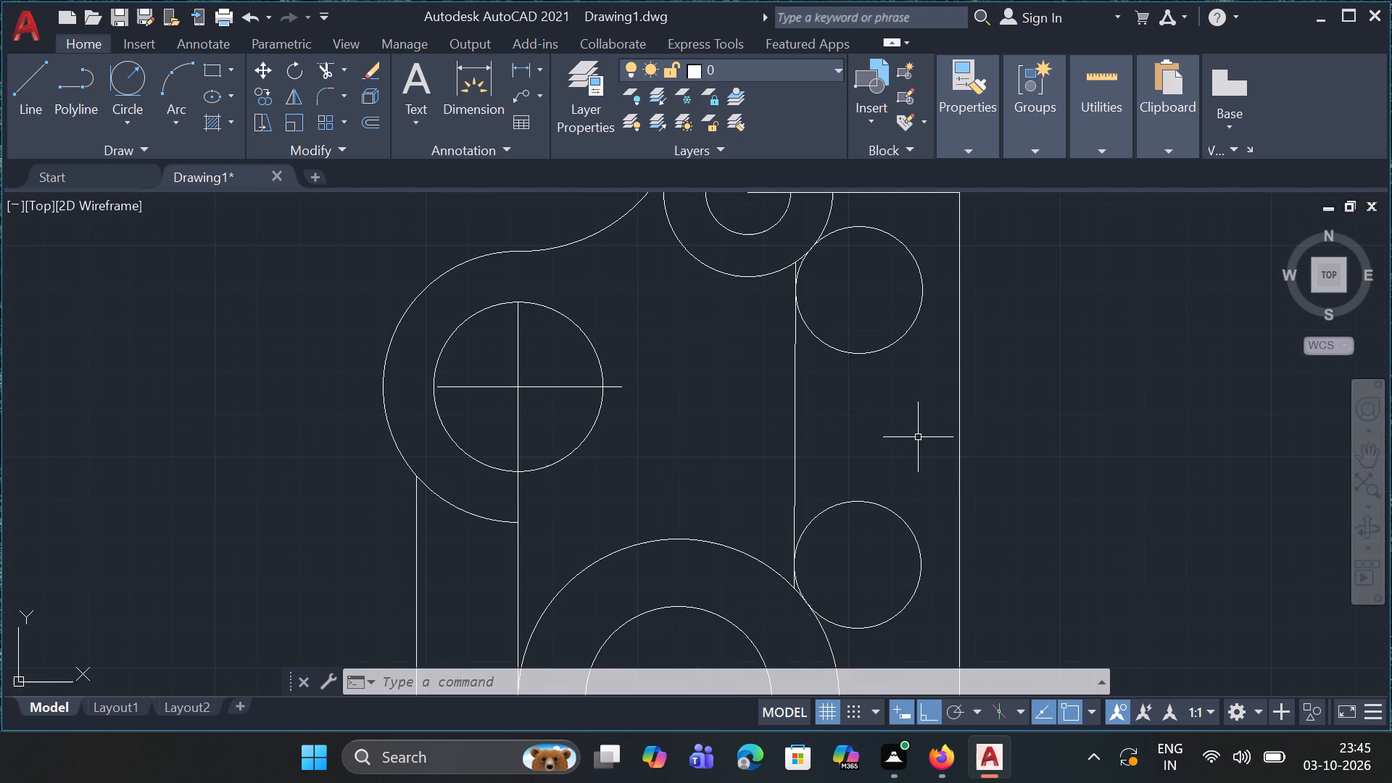
{"action": "type", "text": "TR"}
{"action": "key", "text": "Return"}
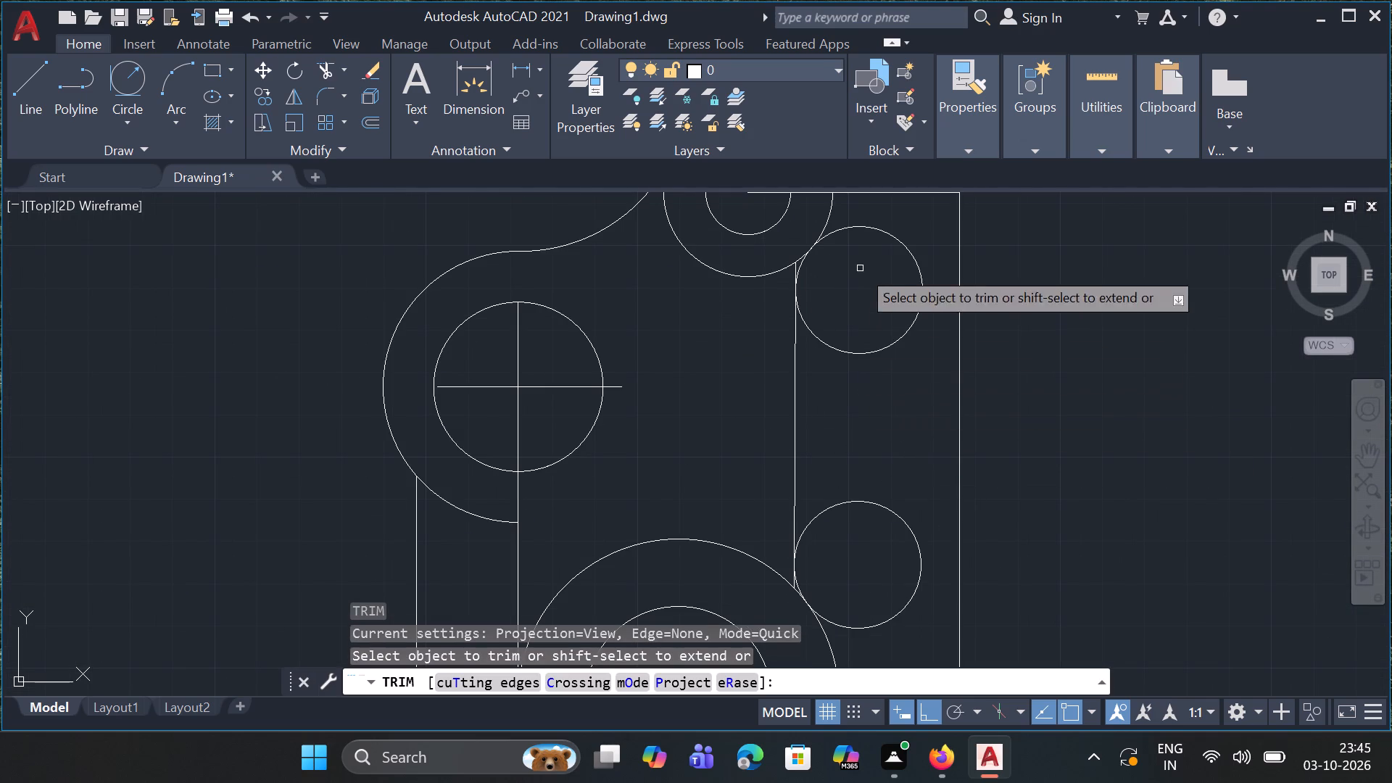
{"action": "left_click", "coordinate": [793, 270]}
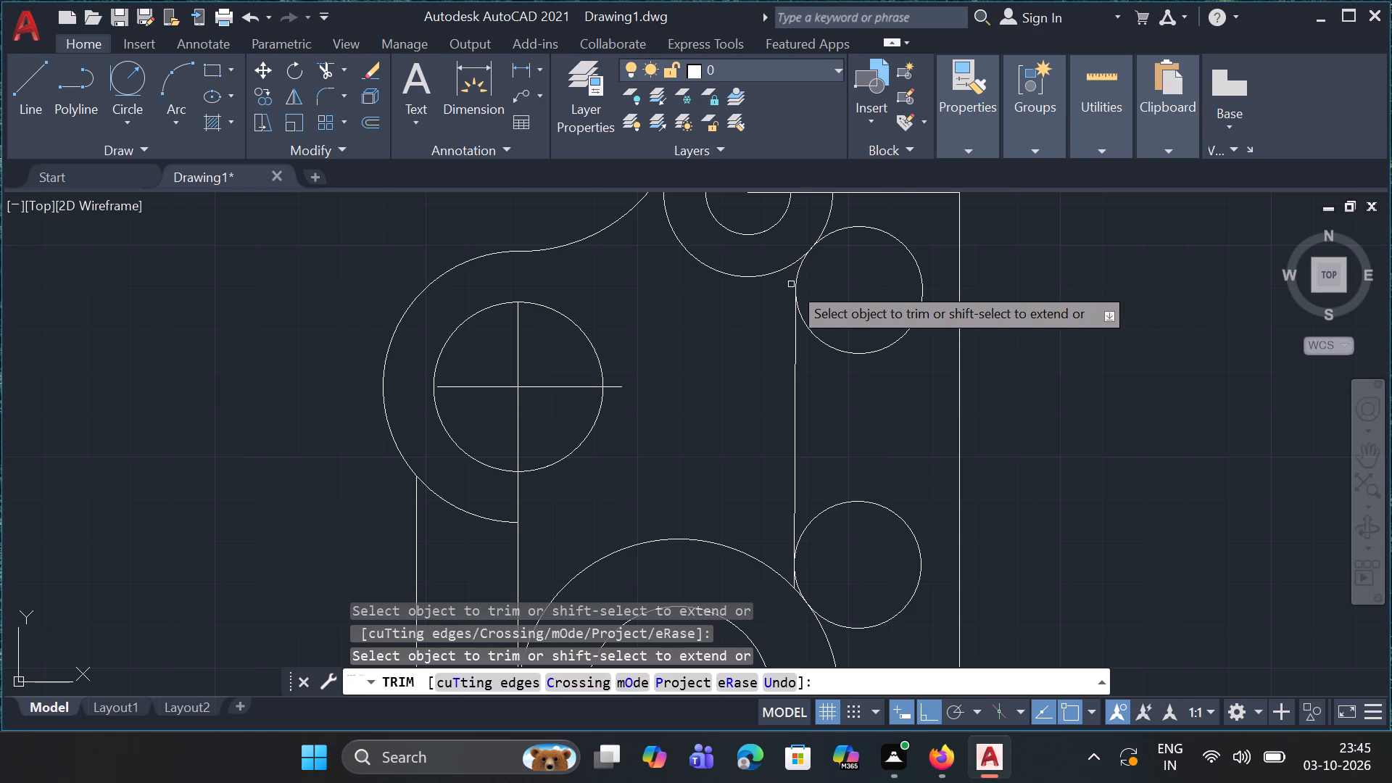
{"action": "left_click", "coordinate": [795, 333]}
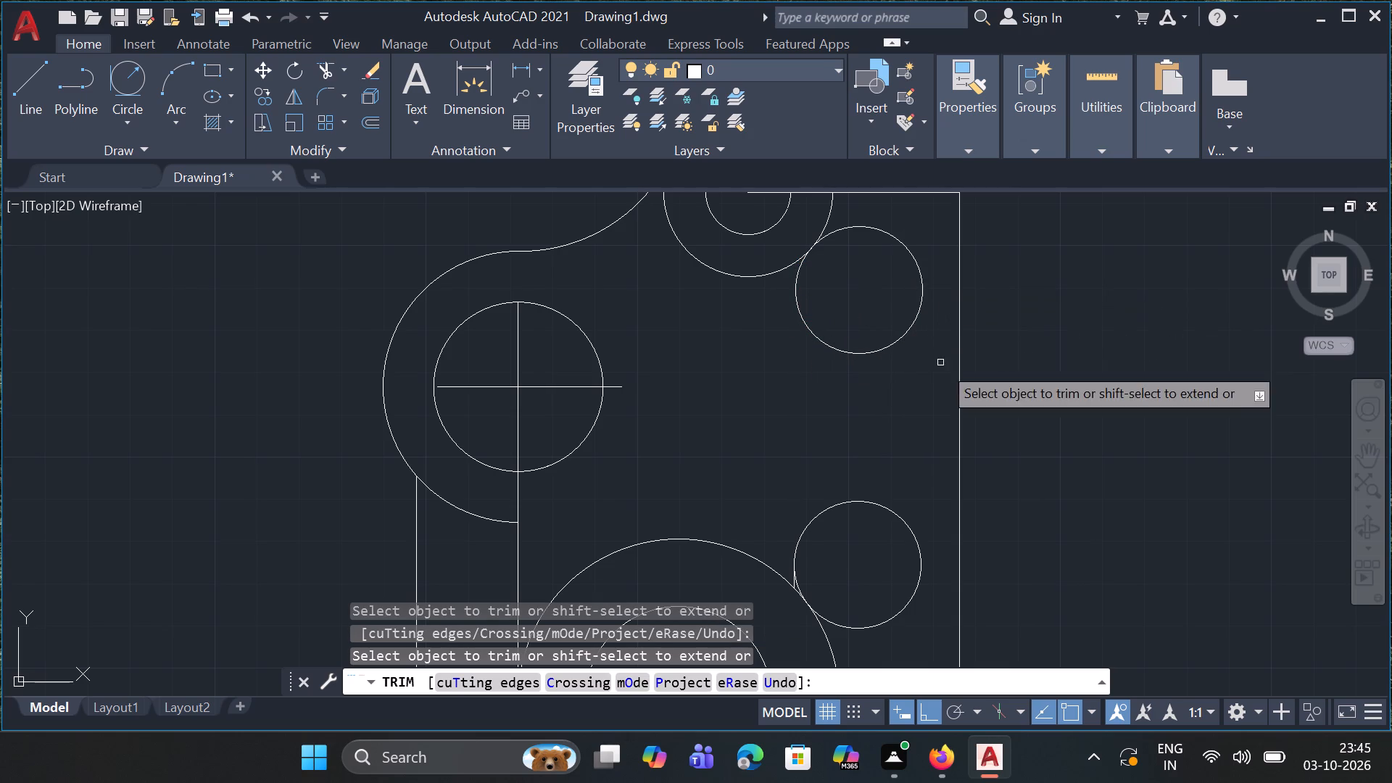
{"action": "key", "text": "ctrl+z"}
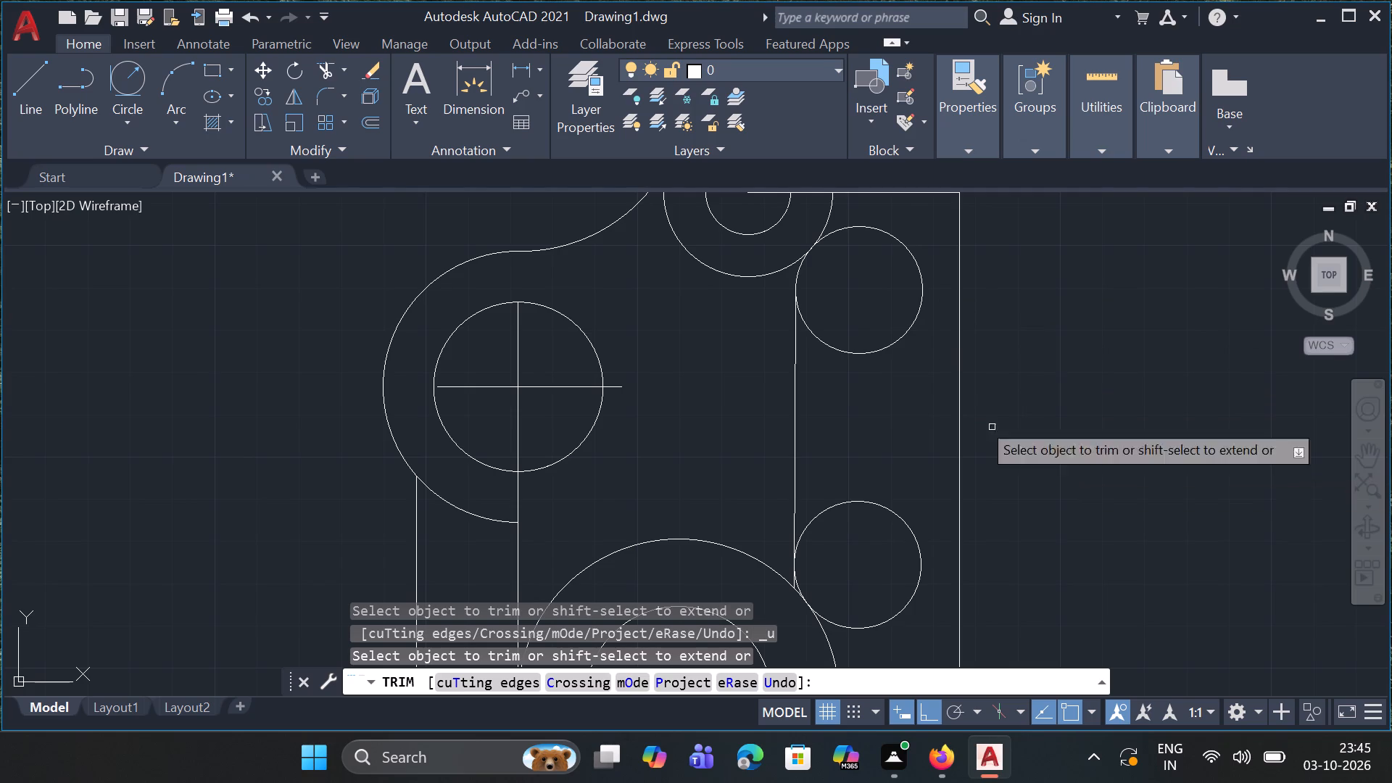
{"action": "left_click", "coordinate": [917, 312]}
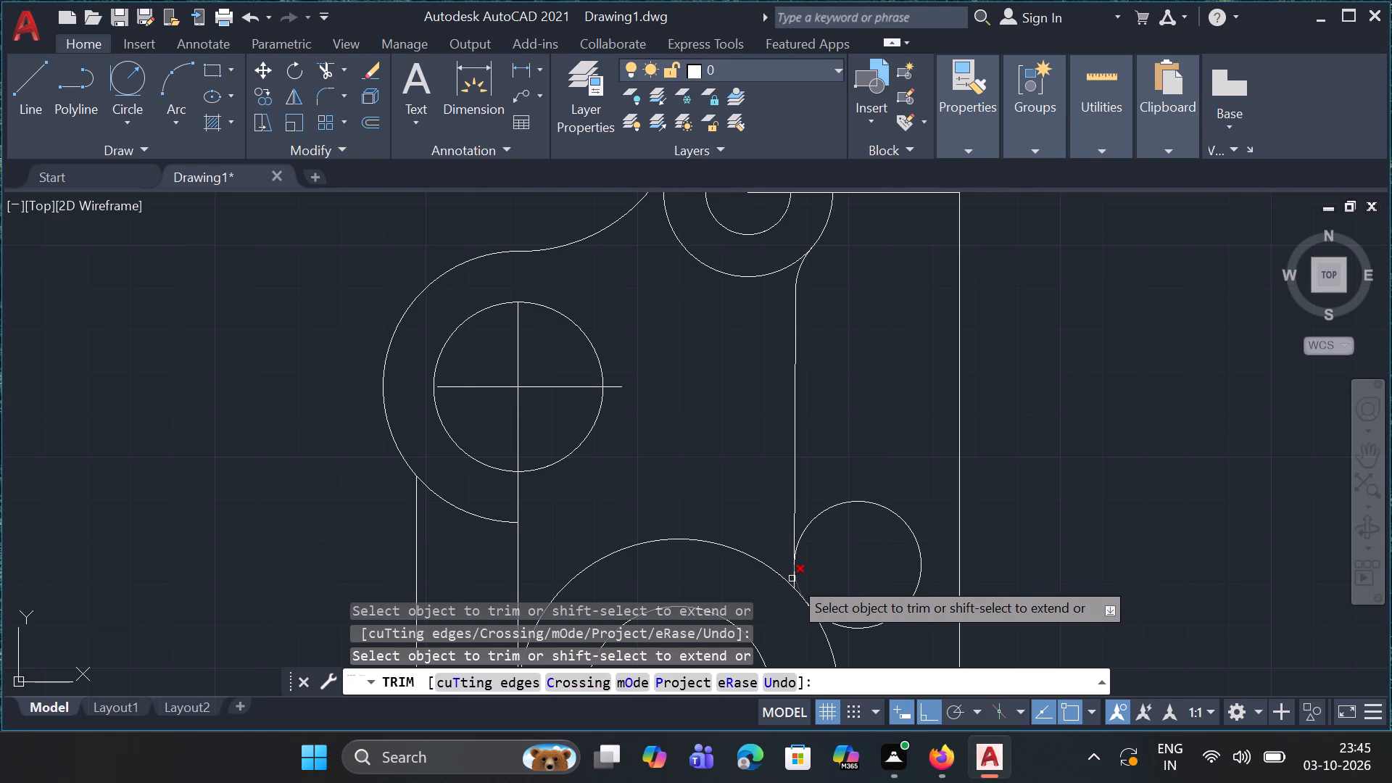
Trim the vertical line's lower end and the lower radius-15 circle, leaving only a fillet arc against the large middle circle.
{"action": "scroll", "coordinate": [808, 579], "scroll_direction": "up", "scroll_amount": 2, "text": "ctrl"}
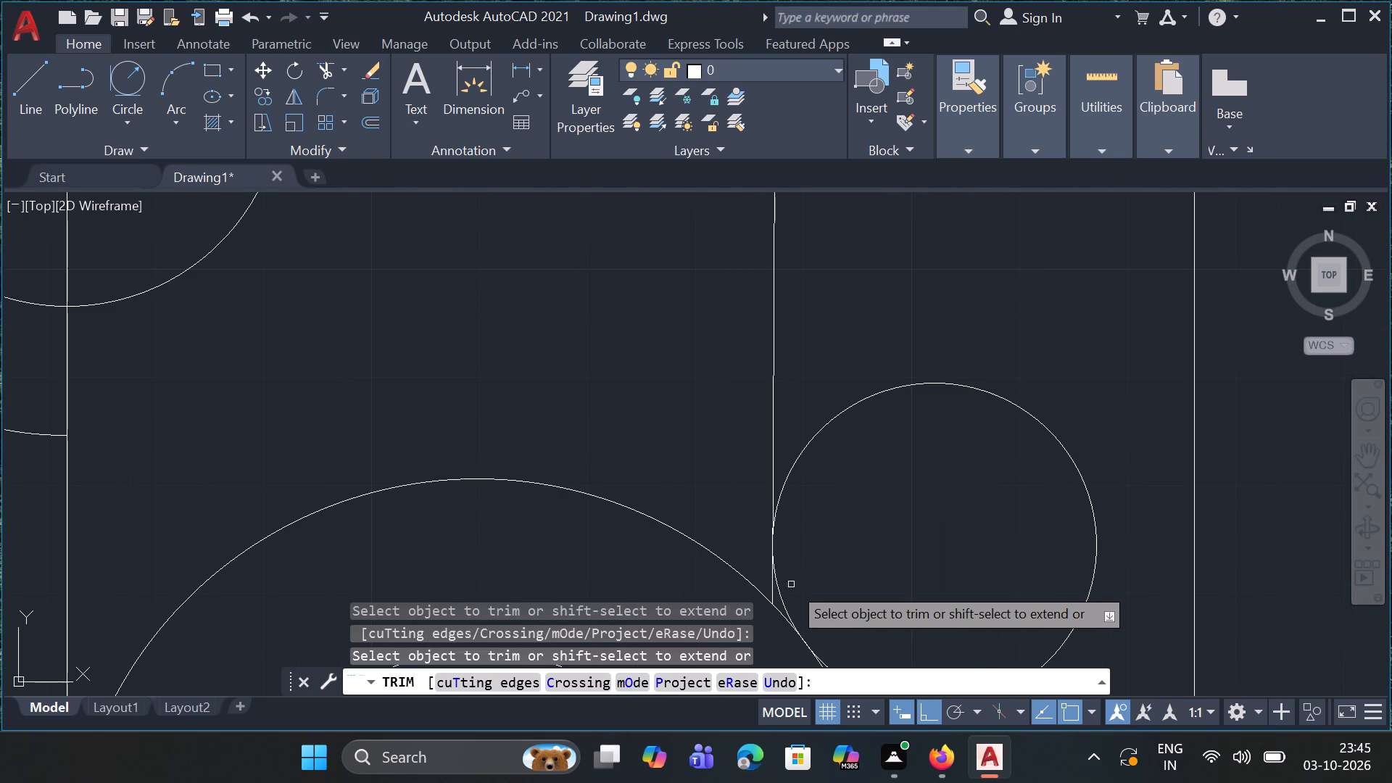
{"action": "left_click", "coordinate": [771, 594]}
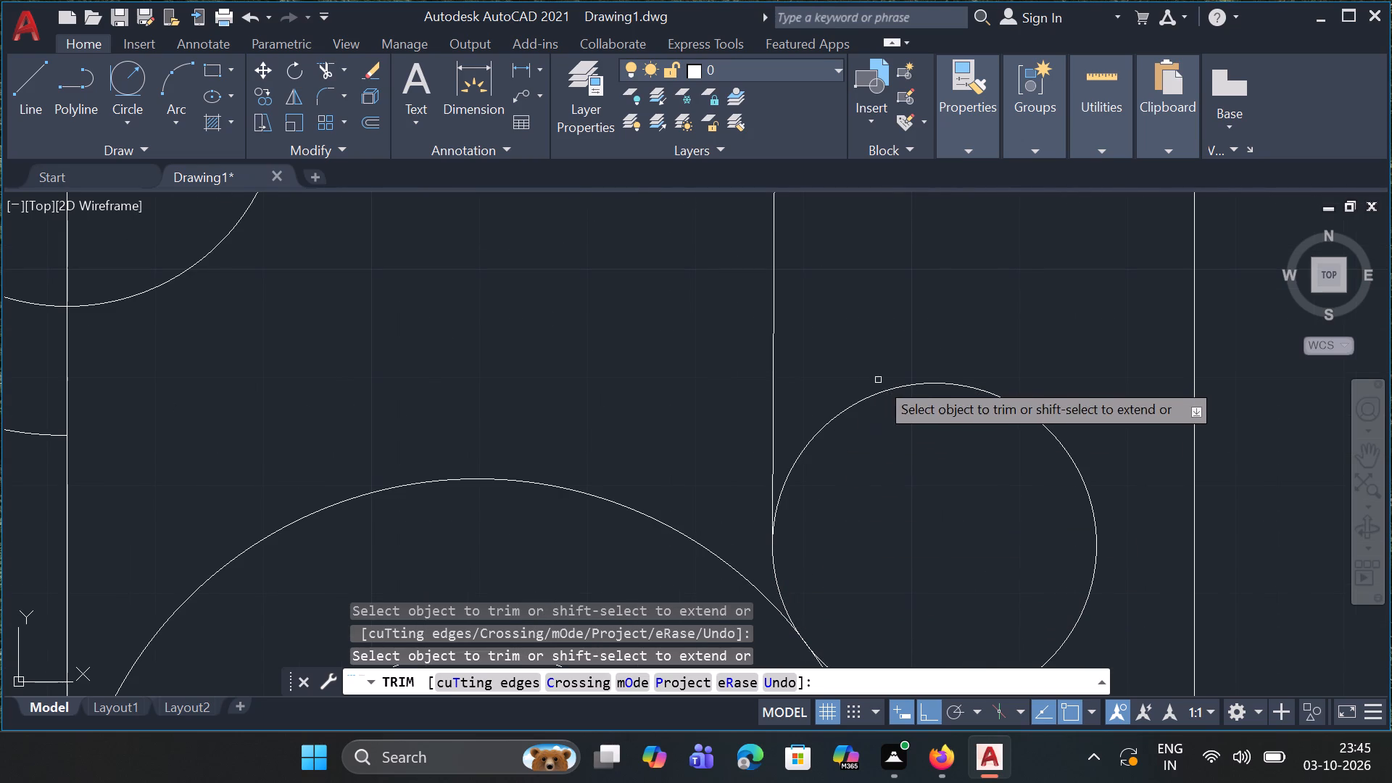
{"action": "left_click", "coordinate": [882, 390]}
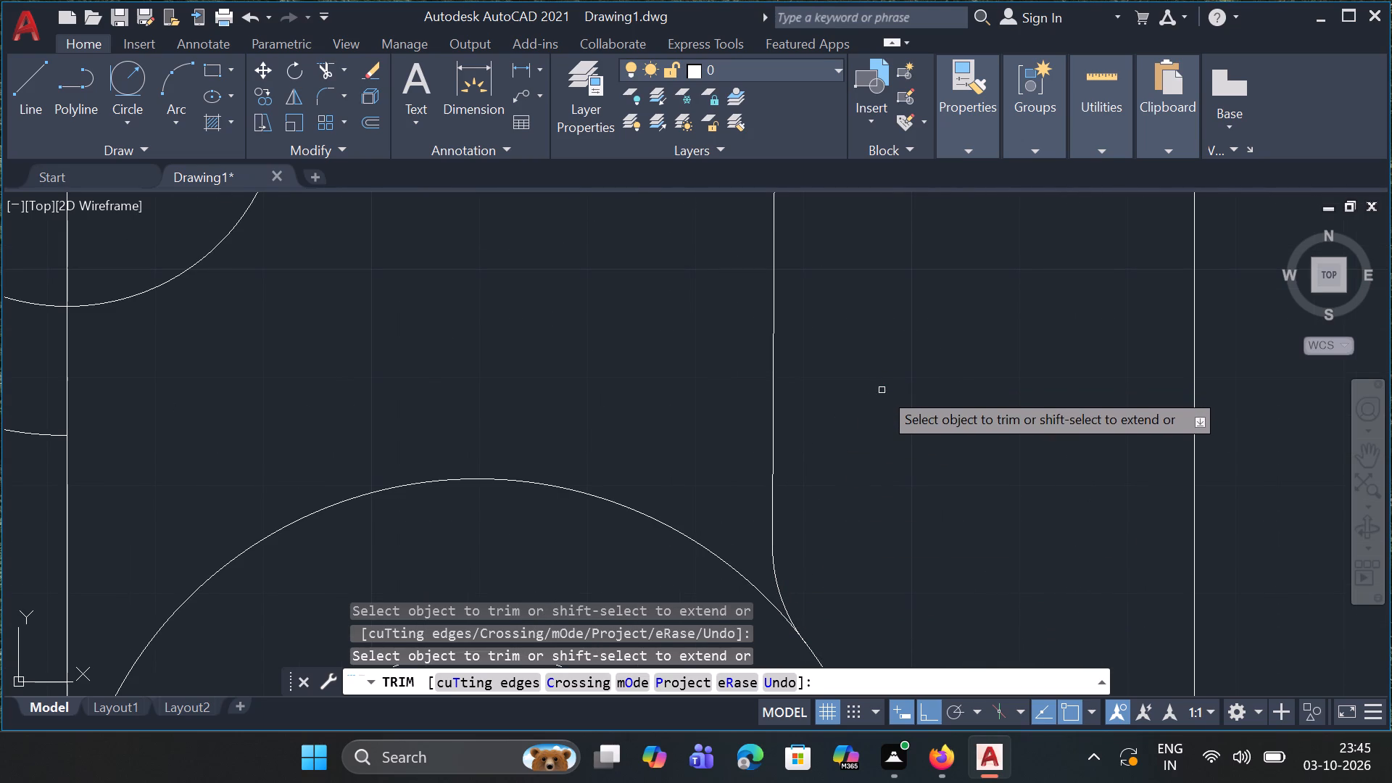
Trim the top and lower-left portions of the large middle circle, keeping its right side from the fillet arc to the bottom.
{"action": "scroll", "coordinate": [882, 390], "scroll_direction": "down", "scroll_amount": 3, "text": "ctrl"}
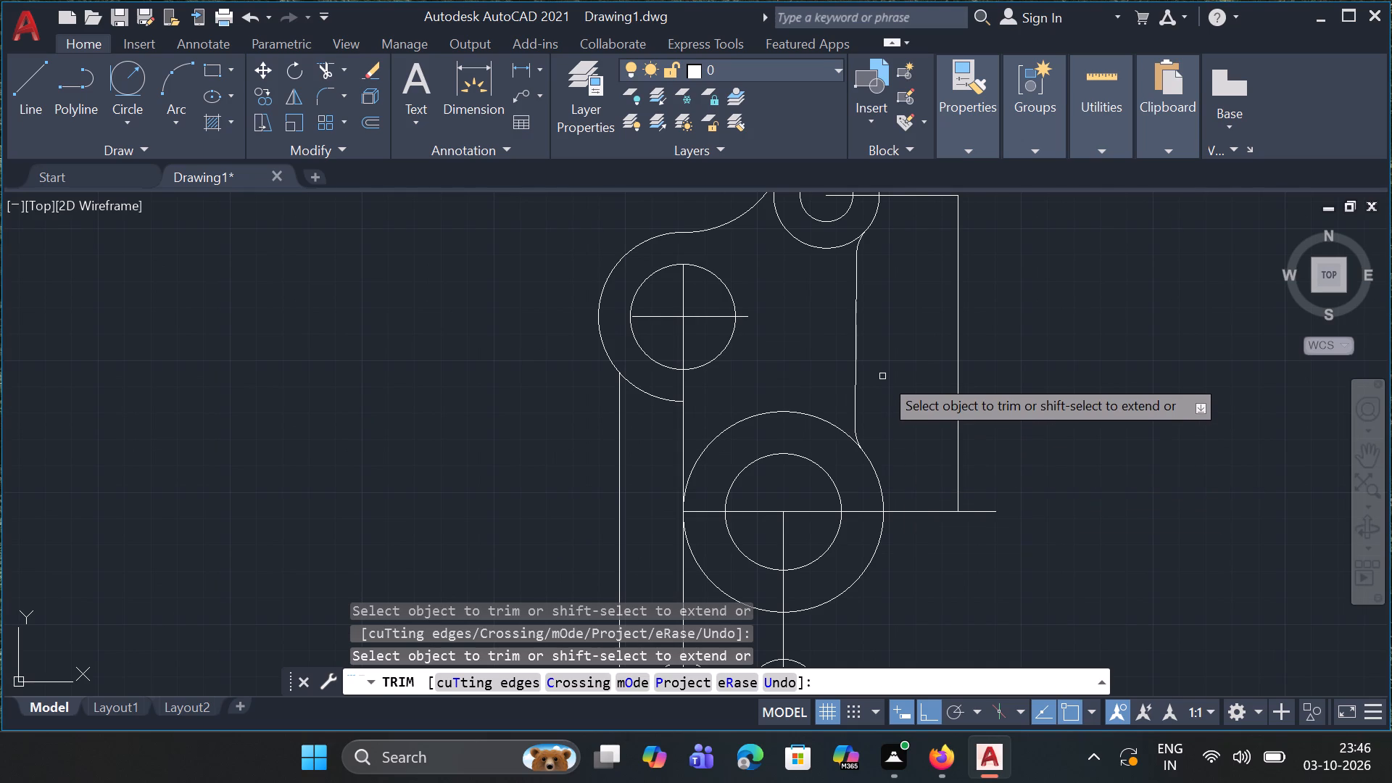
{"action": "scroll", "coordinate": [882, 376], "scroll_direction": "down", "scroll_amount": 2, "text": "ctrl"}
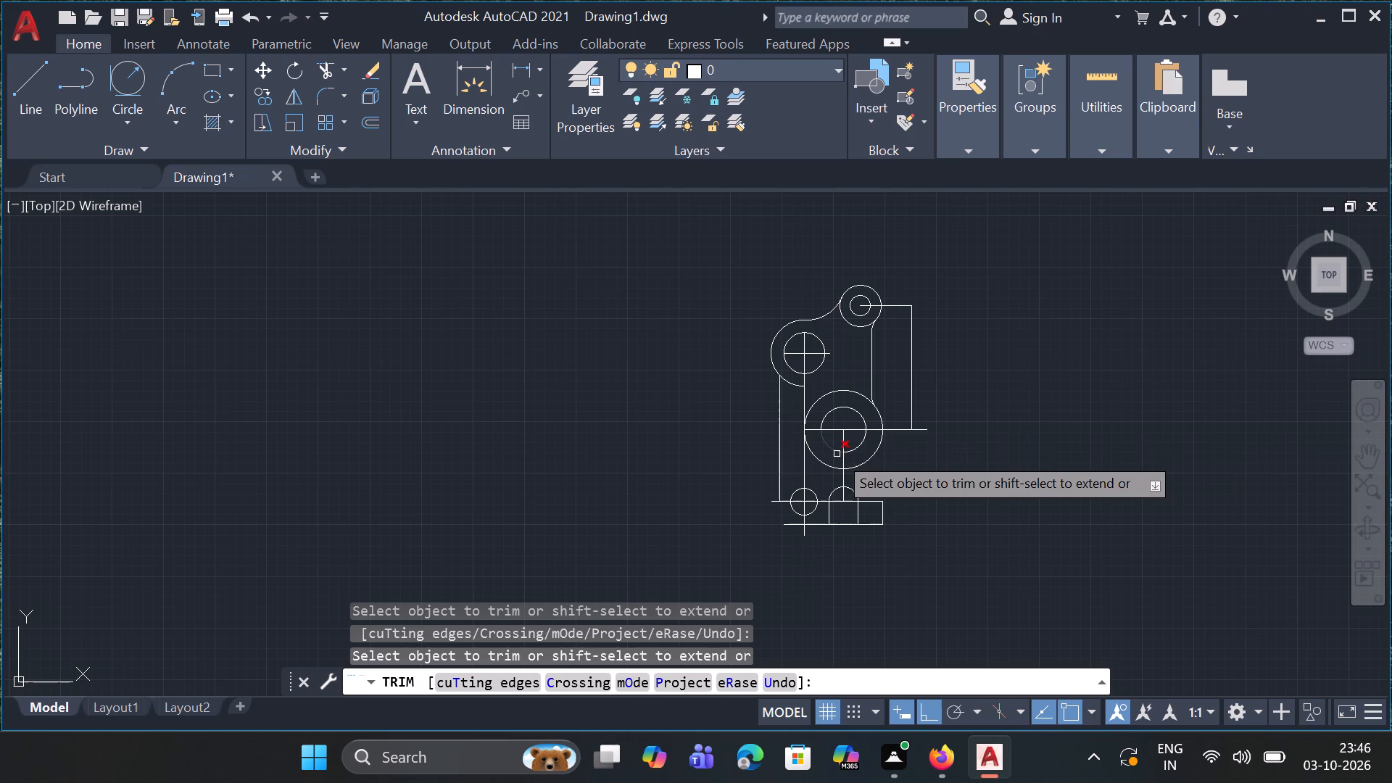
{"action": "left_click", "coordinate": [848, 391]}
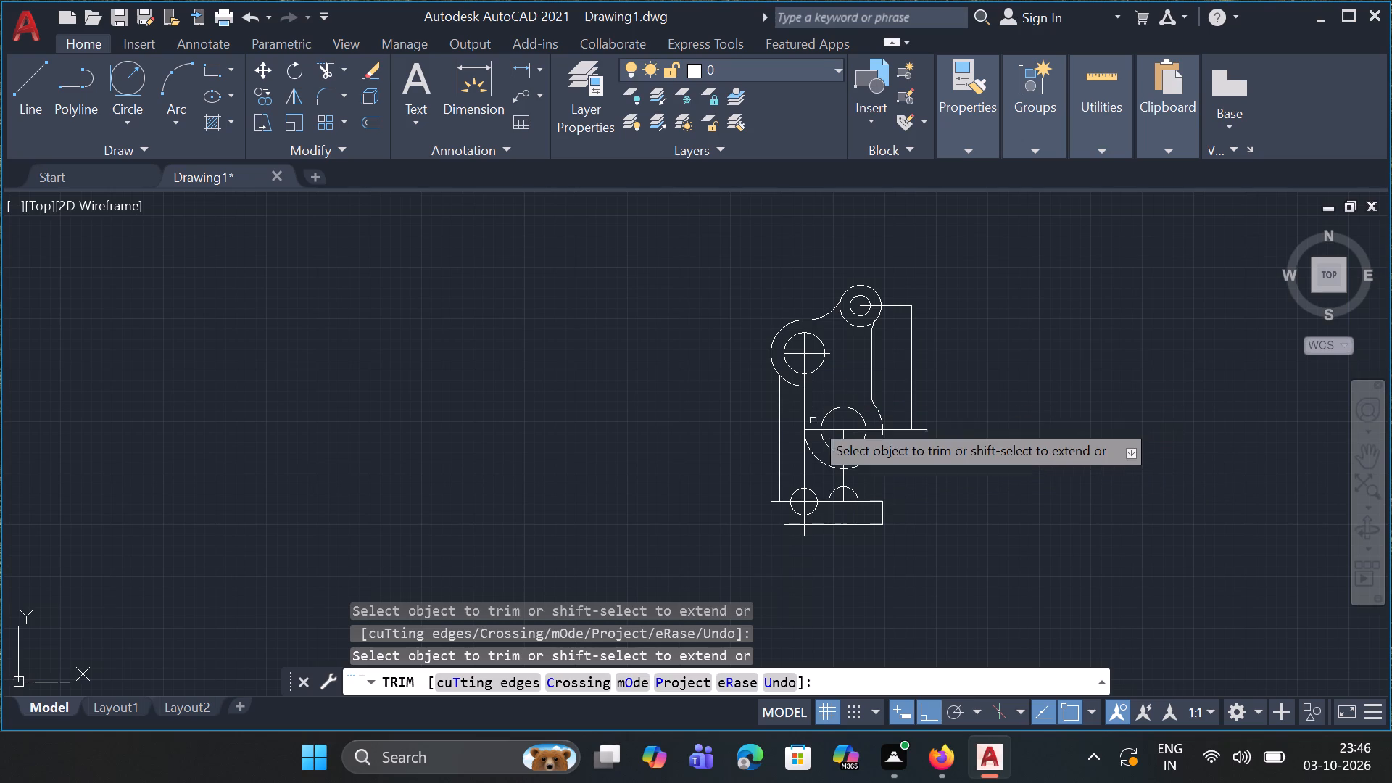
{"action": "left_click", "coordinate": [824, 461]}
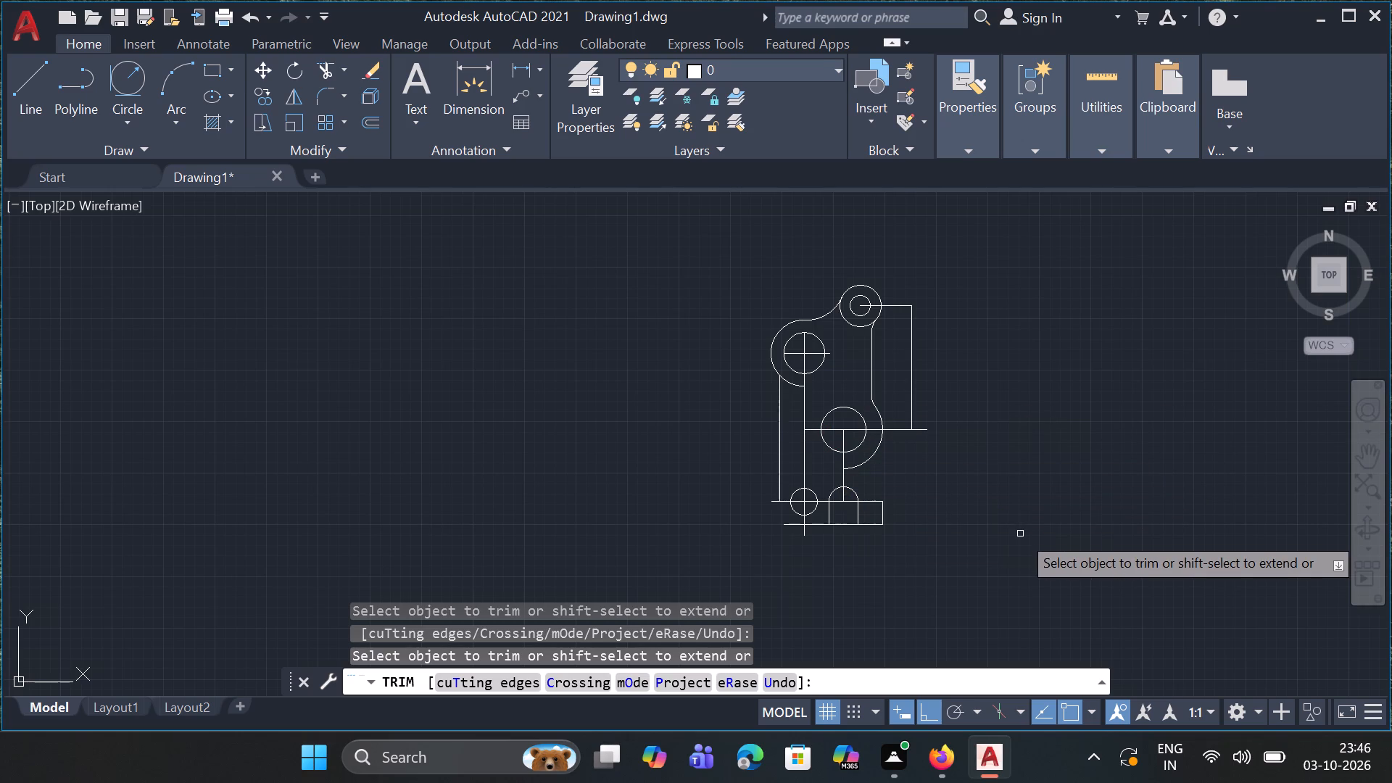
{"action": "key", "text": "Escape"}
{"action": "key", "text": "Escape"}
{"action": "key", "text": "Escape"}
{"action": "key", "text": "Escape"}
{"action": "key", "text": "Escape"}
{"action": "key", "text": "Escape"}
{"action": "key", "text": "Escape"}
{"action": "key", "text": "Escape"}
{"action": "key", "text": "Escape"}
{"action": "key", "text": "Escape"}
{"action": "key", "text": "Escape"}
{"action": "key", "text": "Escape"}
{"action": "key", "text": "Escape"}
{"action": "key", "text": "Escape"}
{"action": "key", "text": "Escape"}
{"action": "key", "text": "Escape"}
{"action": "key", "text": "Escape"}
{"action": "key", "text": "Escape"}
{"action": "key", "text": "Escape"}
{"action": "key", "text": "Escape"}
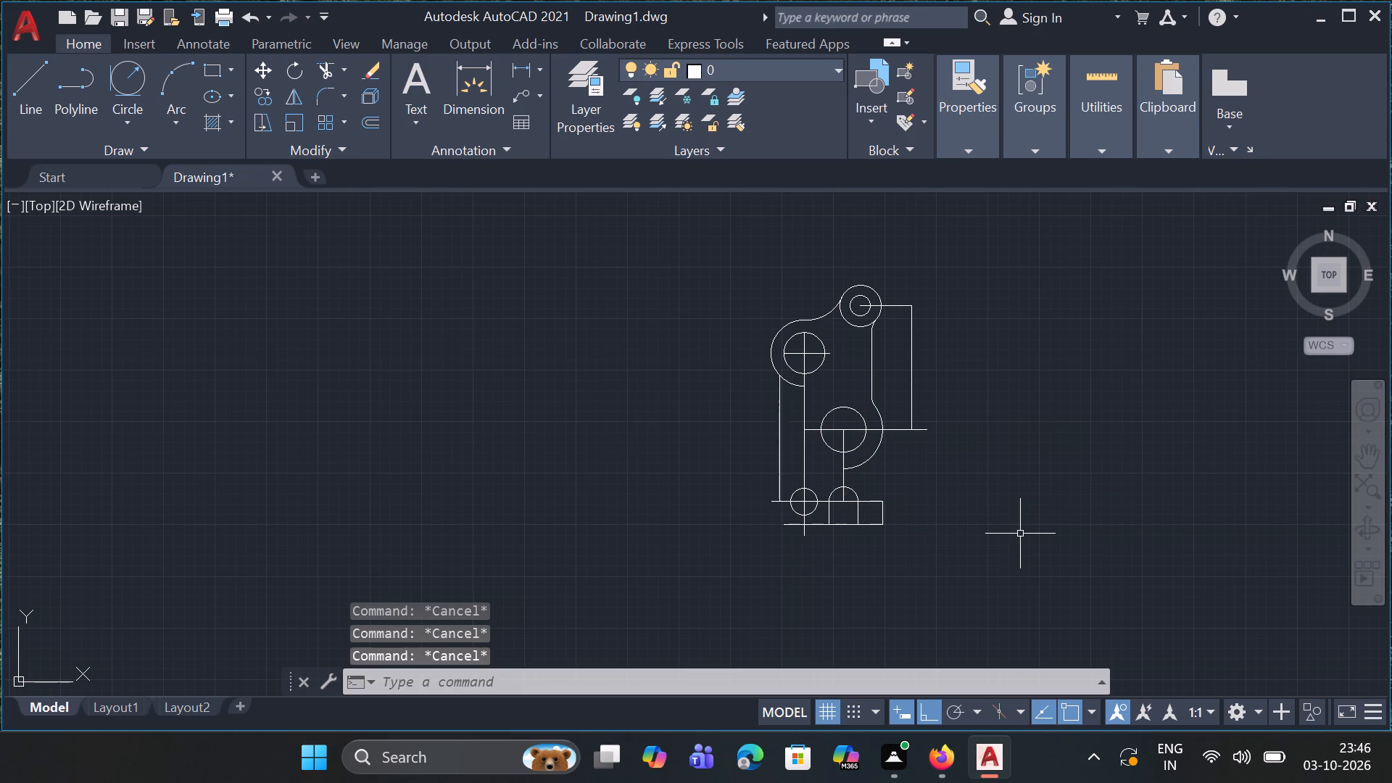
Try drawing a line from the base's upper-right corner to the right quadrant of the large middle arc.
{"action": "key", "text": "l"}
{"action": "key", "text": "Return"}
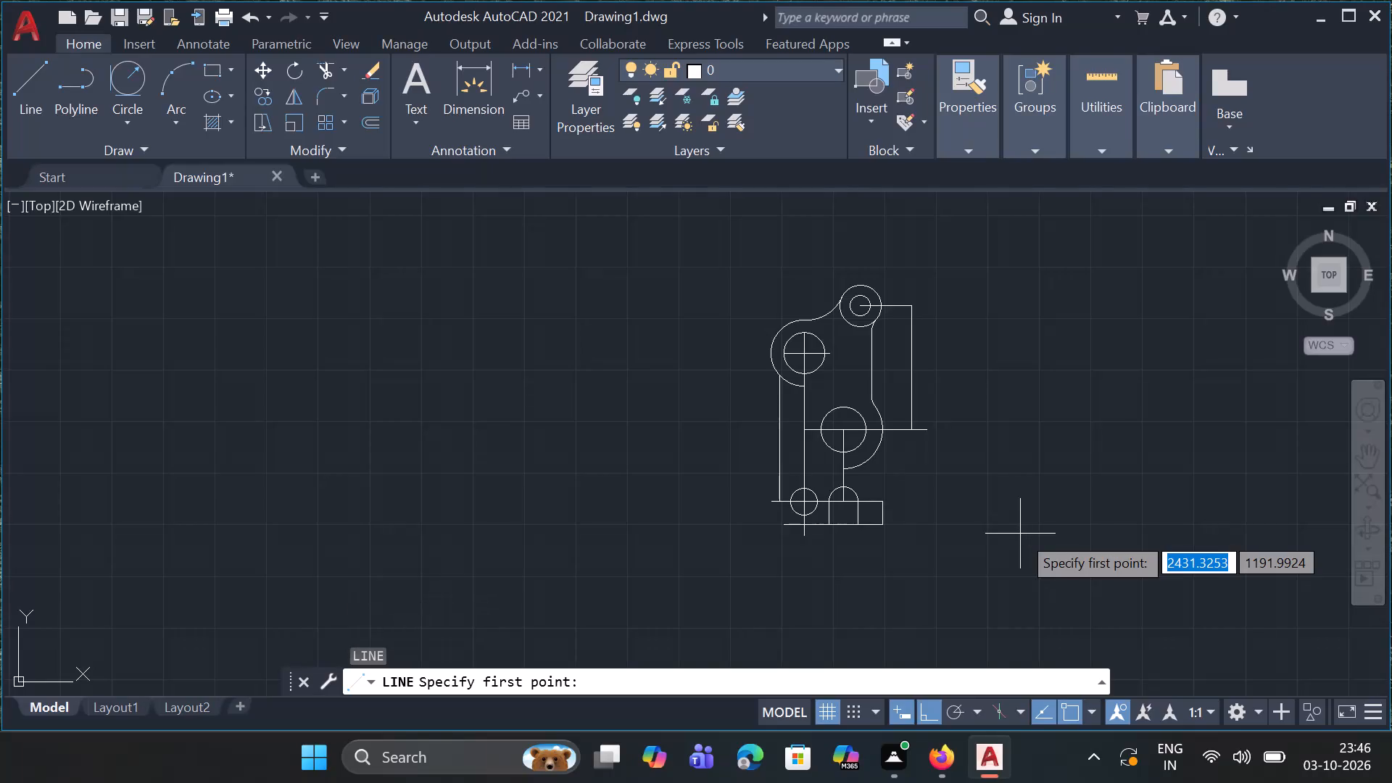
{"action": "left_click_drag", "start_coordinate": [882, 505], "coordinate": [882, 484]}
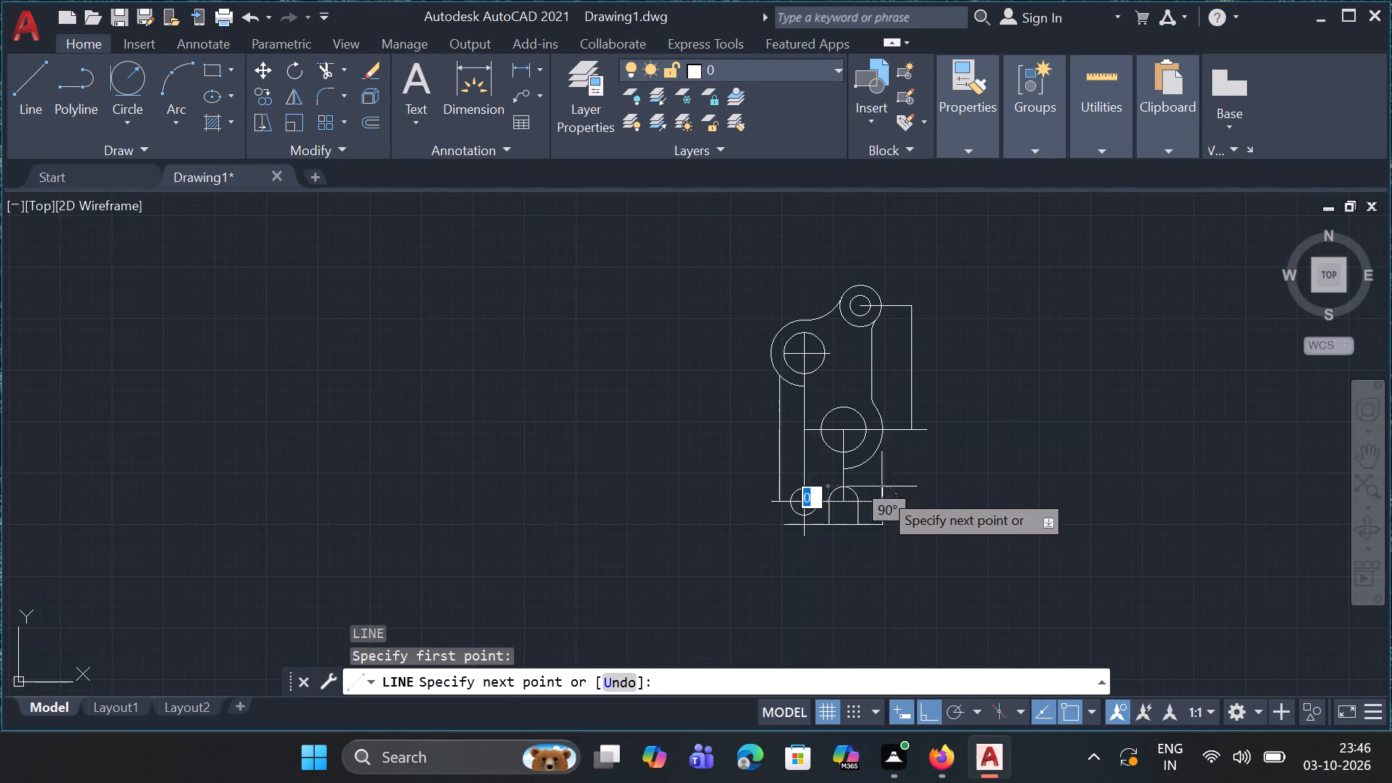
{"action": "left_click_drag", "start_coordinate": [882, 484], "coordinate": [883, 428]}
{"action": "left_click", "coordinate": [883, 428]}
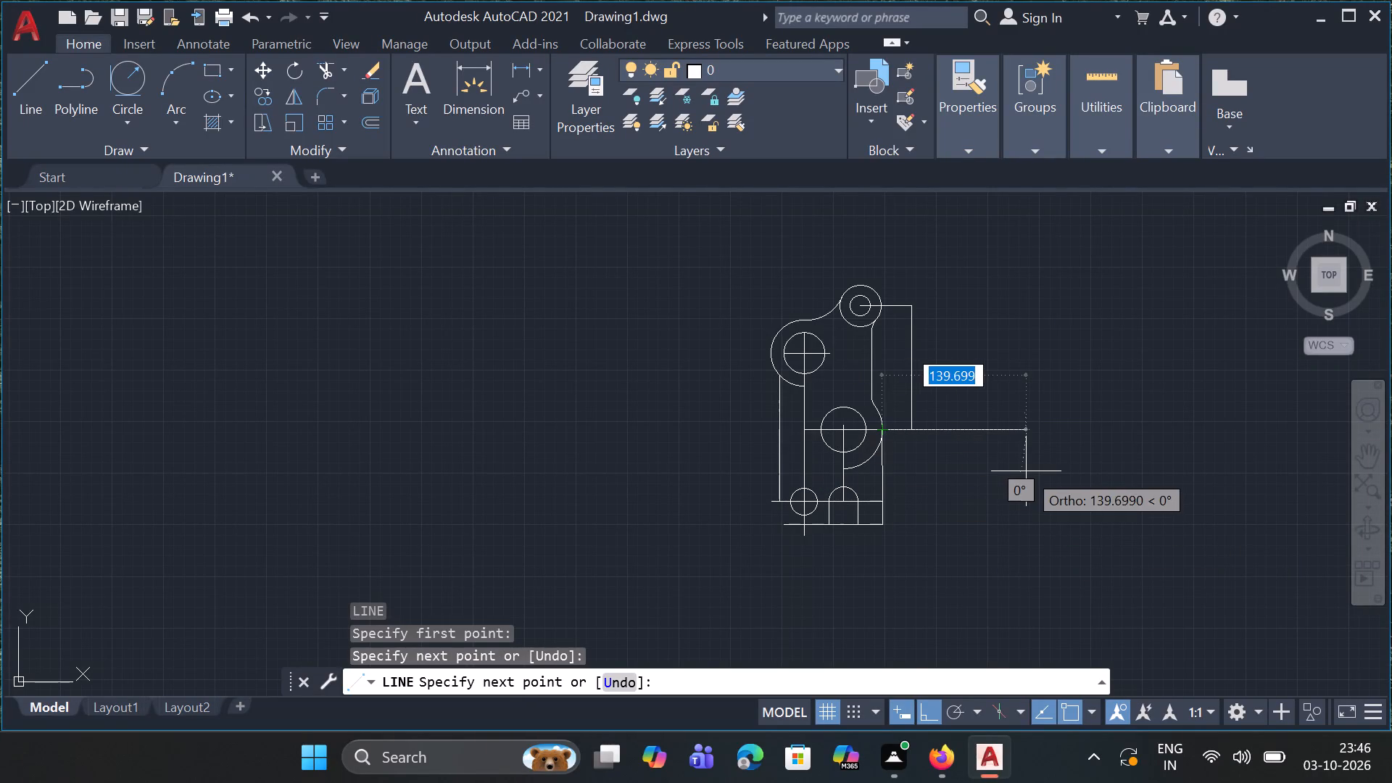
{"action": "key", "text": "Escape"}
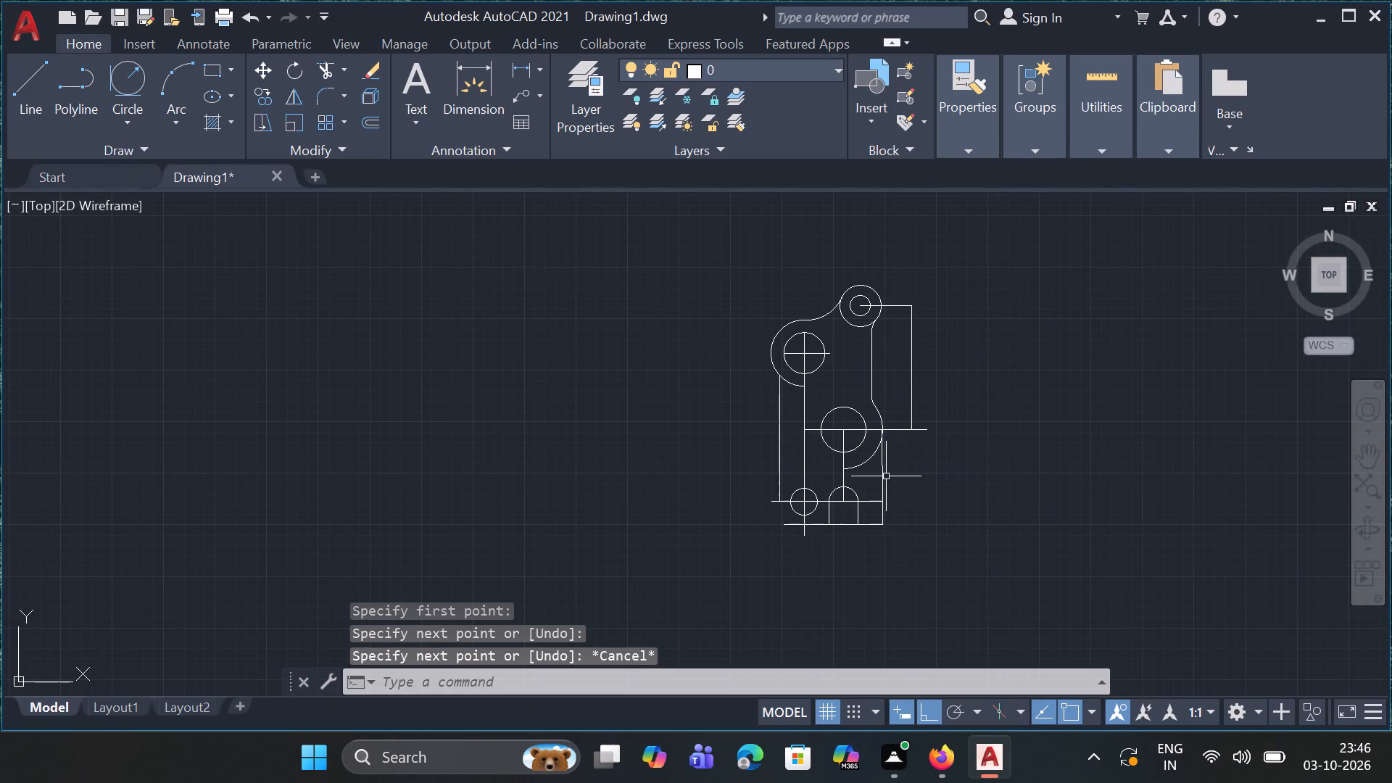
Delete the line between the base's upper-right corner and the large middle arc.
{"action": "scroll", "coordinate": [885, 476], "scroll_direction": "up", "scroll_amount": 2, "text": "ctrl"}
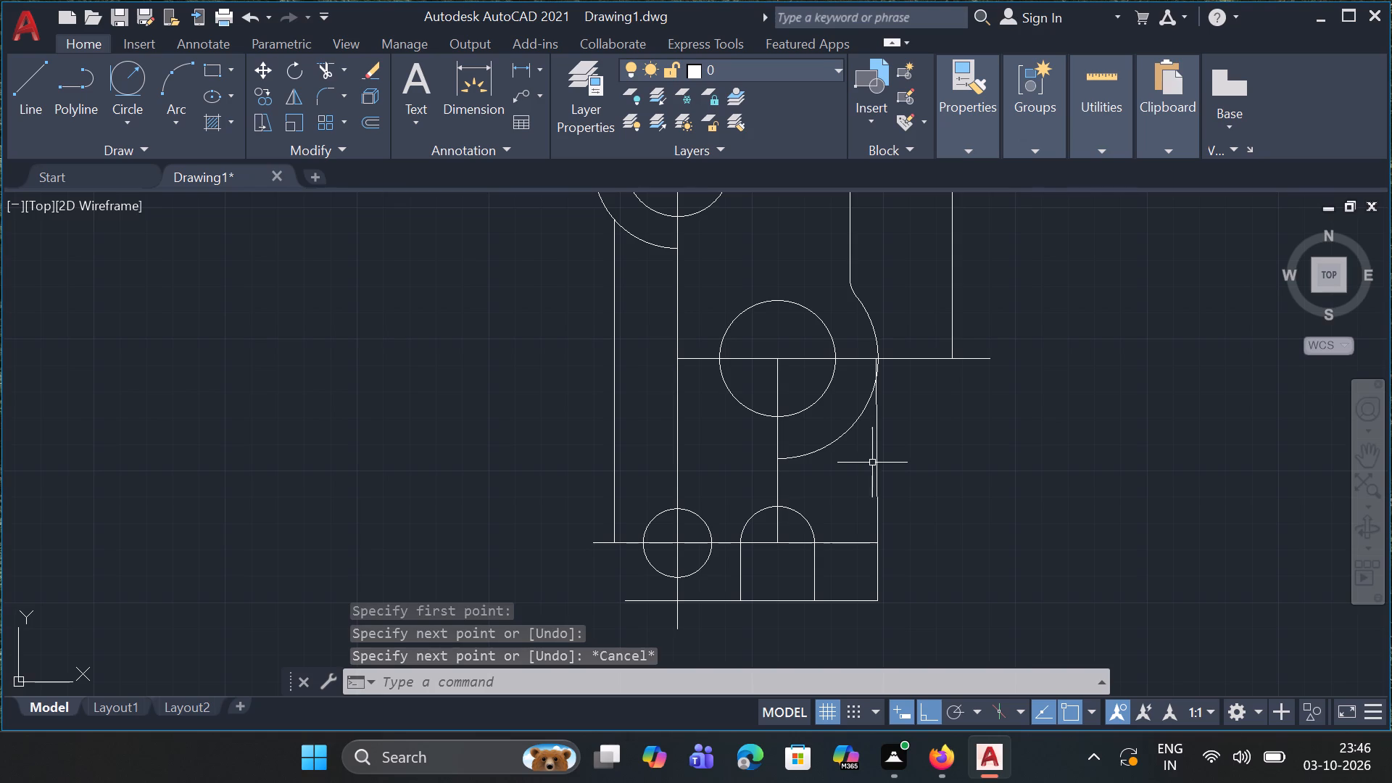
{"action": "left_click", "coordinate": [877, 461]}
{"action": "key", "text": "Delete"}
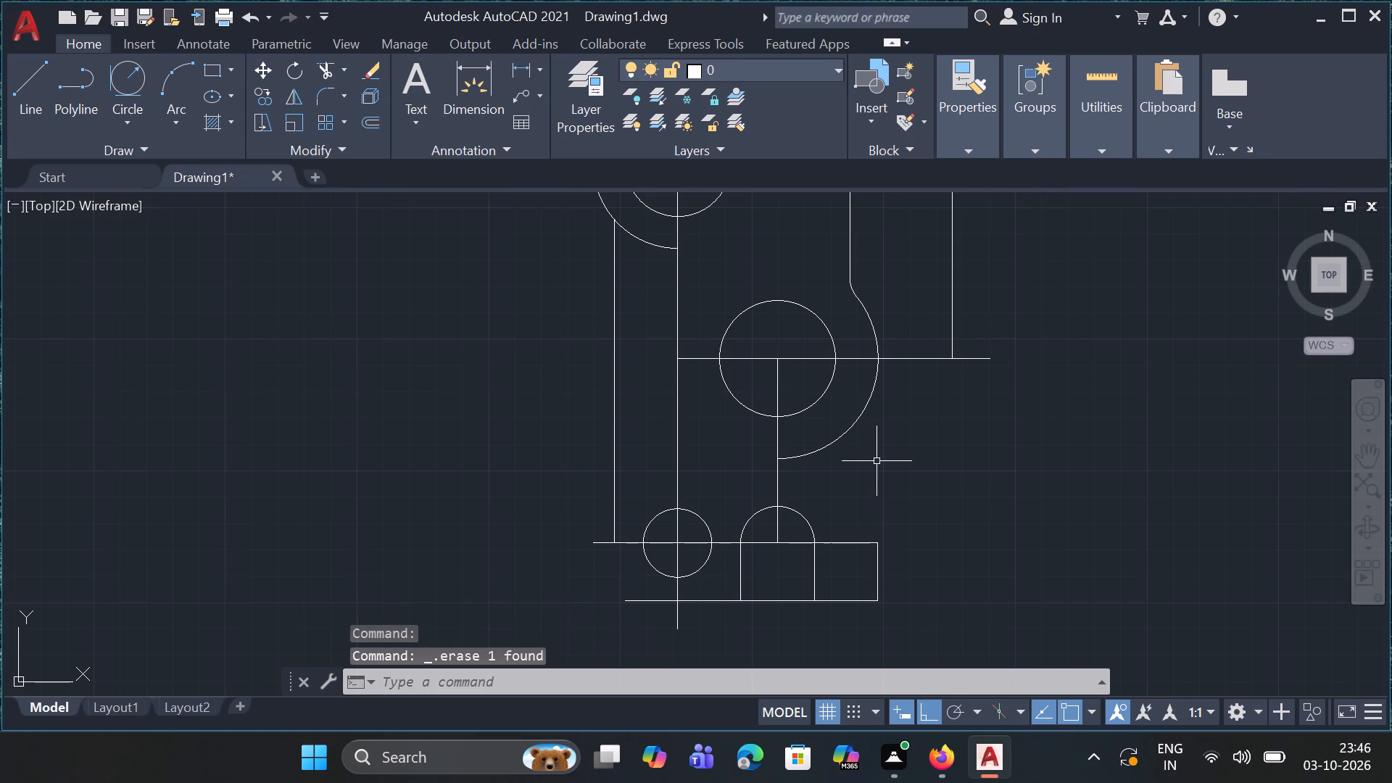
Draw a vertical line from the base's upper-right corner up past the right quadrant of the large middle arc.
{"action": "key", "text": "l"}
{"action": "key", "text": "Return"}
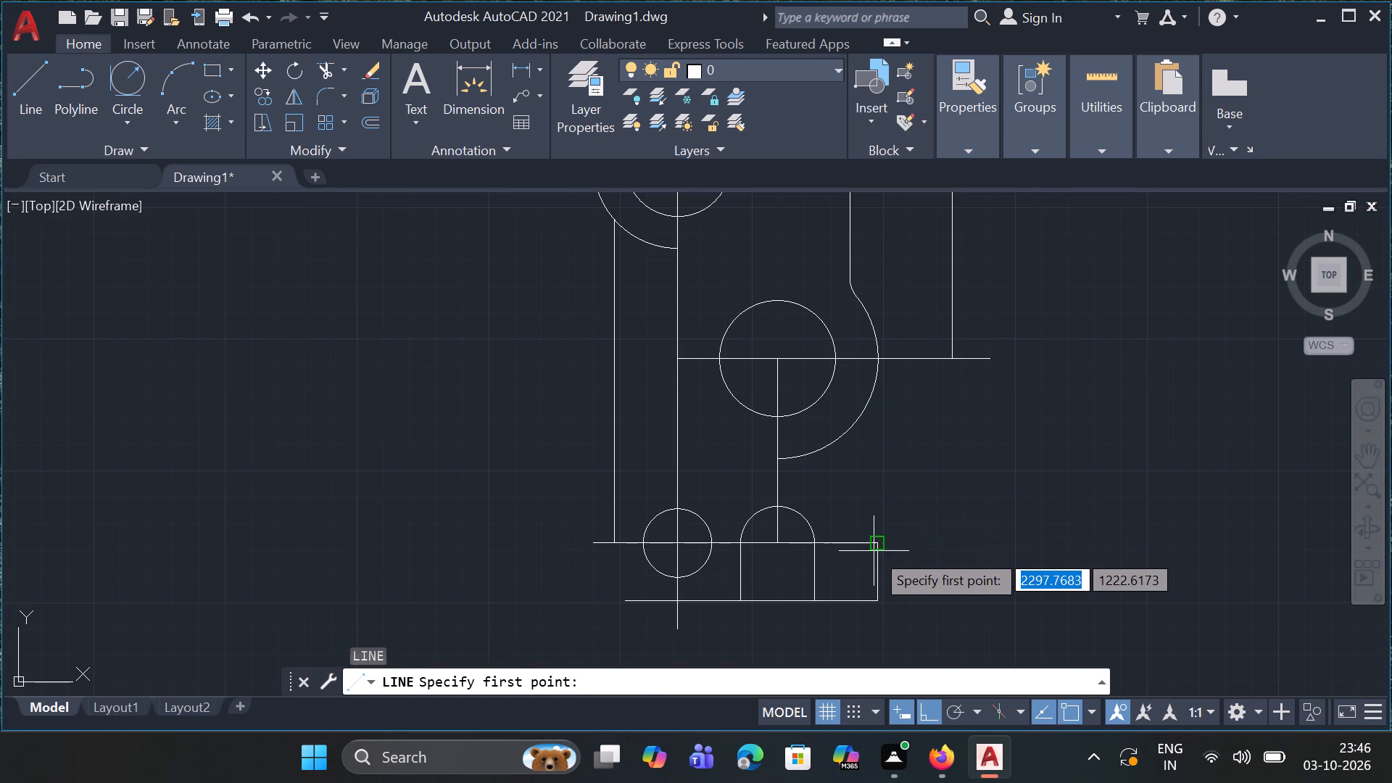
{"action": "left_click", "coordinate": [874, 551]}
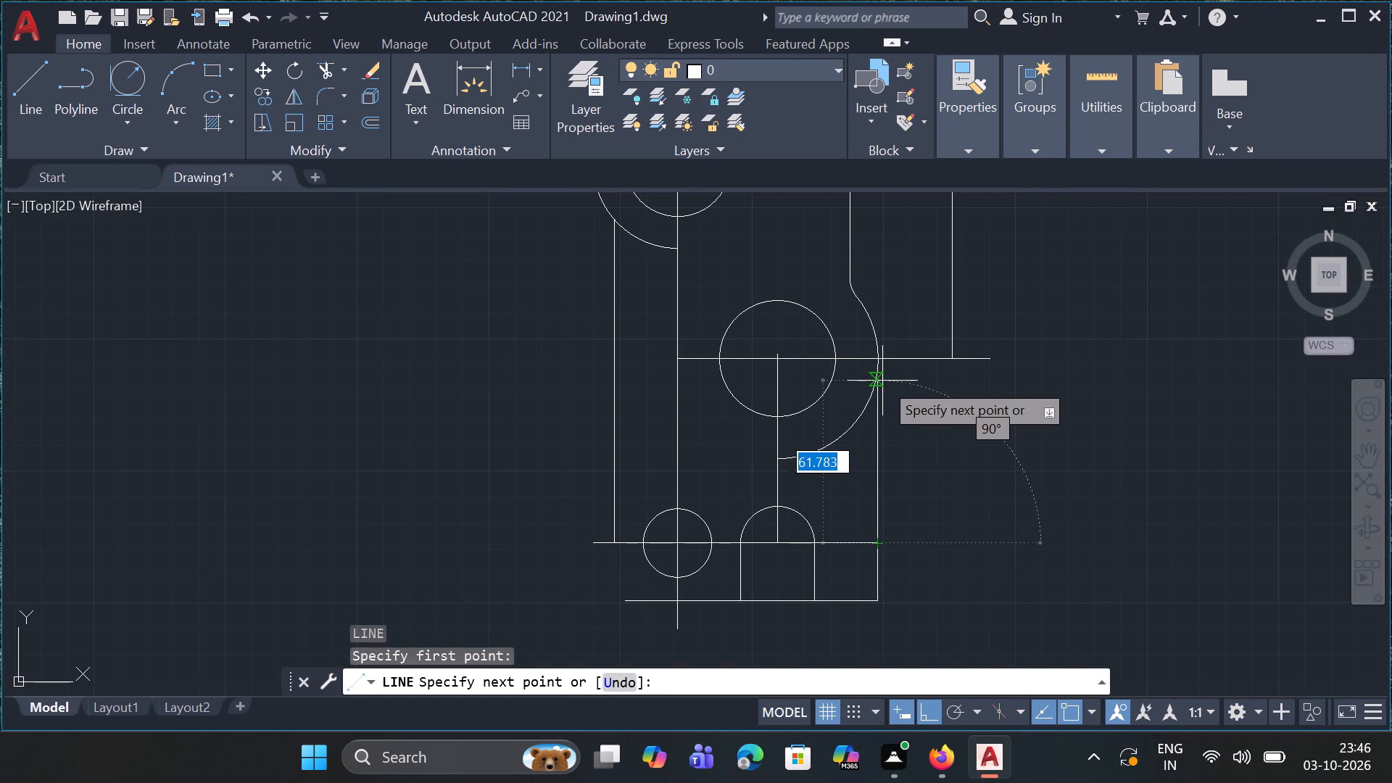
{"action": "left_click", "coordinate": [887, 270]}
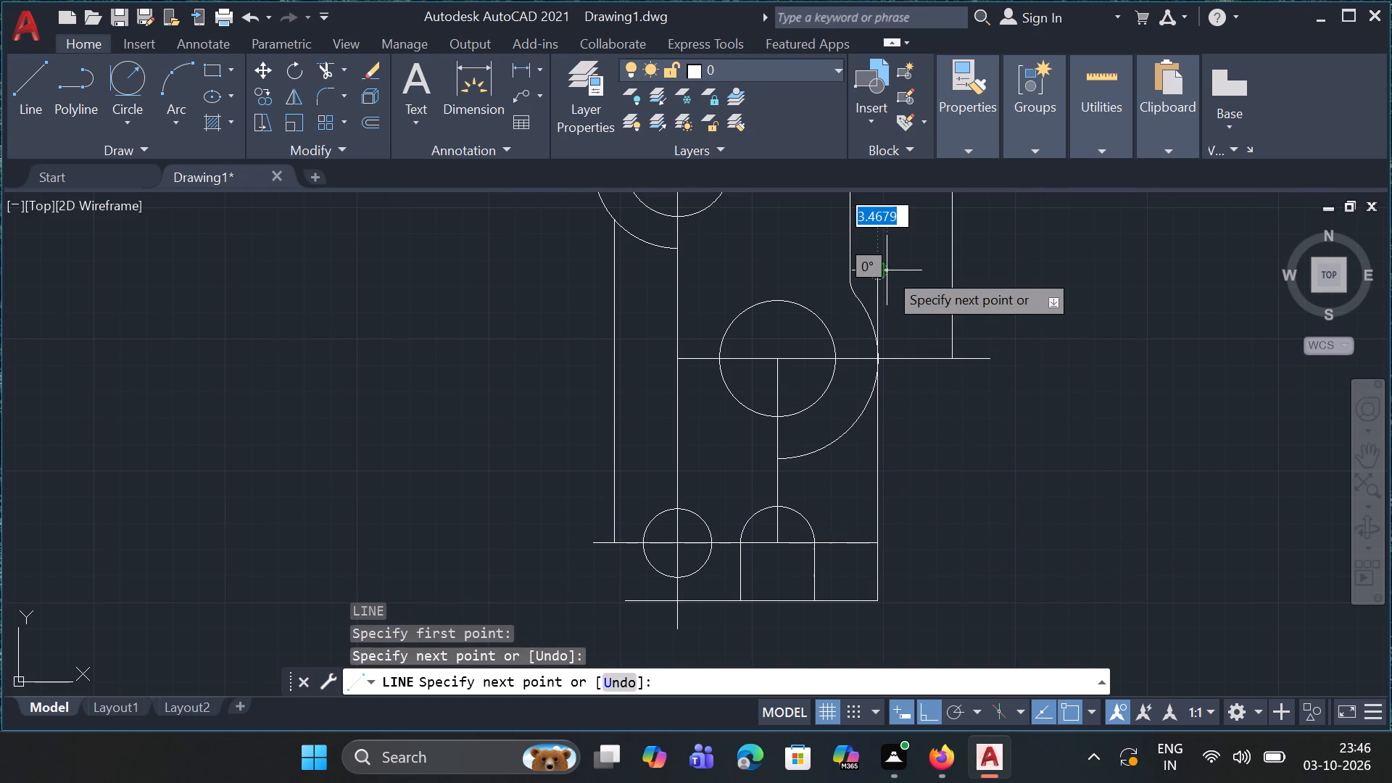
{"action": "key", "text": "Escape"}
{"action": "key", "text": "Escape"}
{"action": "key", "text": "Escape"}
{"action": "key", "text": "Escape"}
{"action": "key", "text": "Escape"}
{"action": "key", "text": "Escape"}
{"action": "key", "text": "Escape"}
{"action": "key", "text": "Escape"}
{"action": "key", "text": "Escape"}
{"action": "key", "text": "Escape"}
{"action": "key", "text": "Escape"}
{"action": "key", "text": "Escape"}
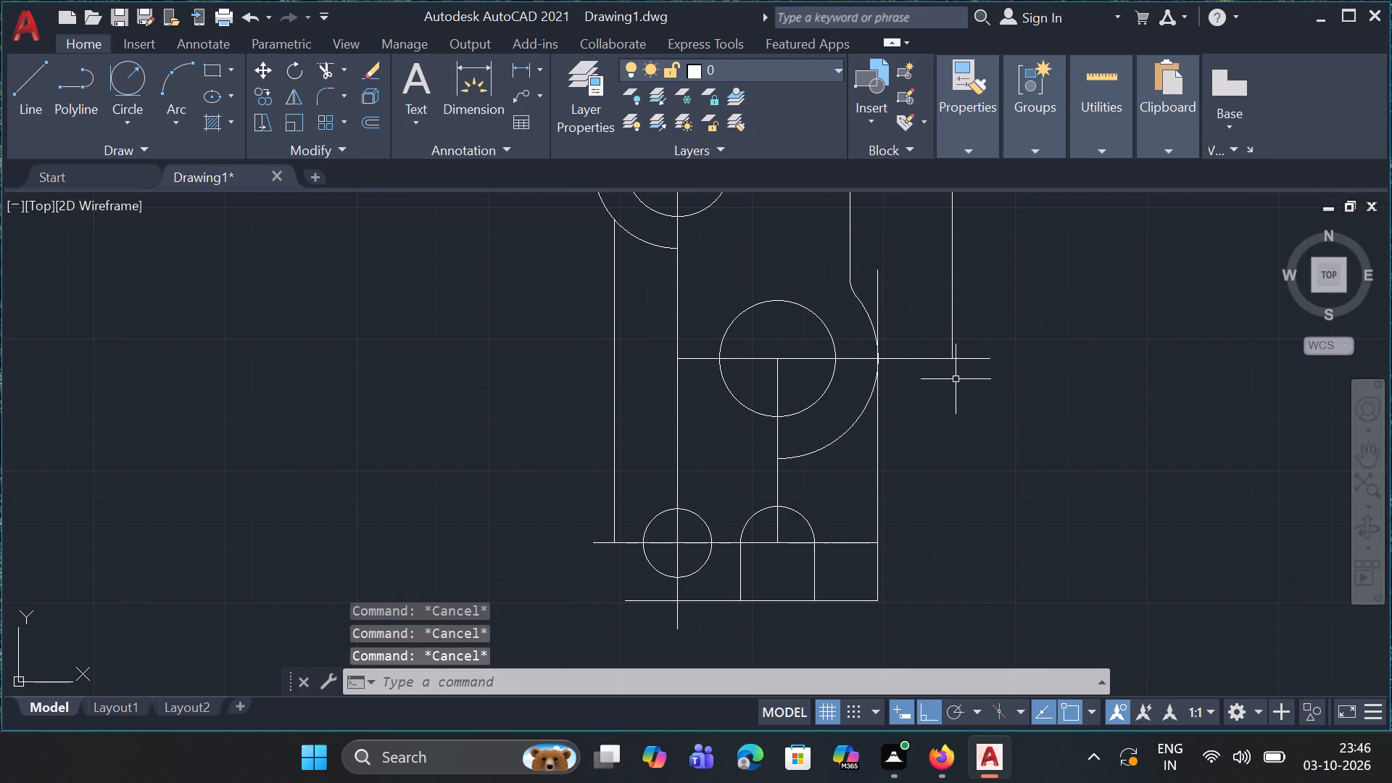
Trim the upper end of the right-hand vertical line where it extends above the large middle arc's right quadrant.
{"action": "type", "text": "TR"}
{"action": "key", "text": "Return"}
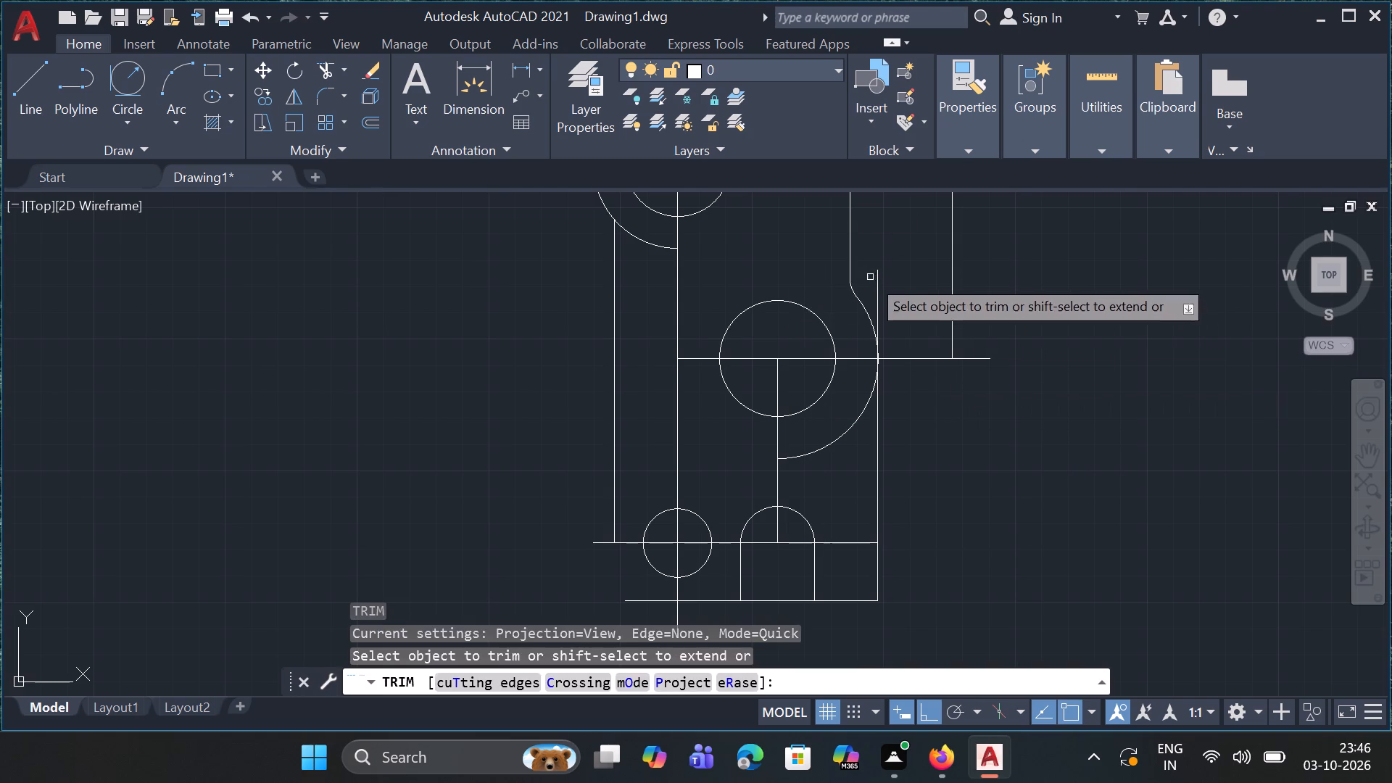
{"action": "left_click", "coordinate": [878, 284]}
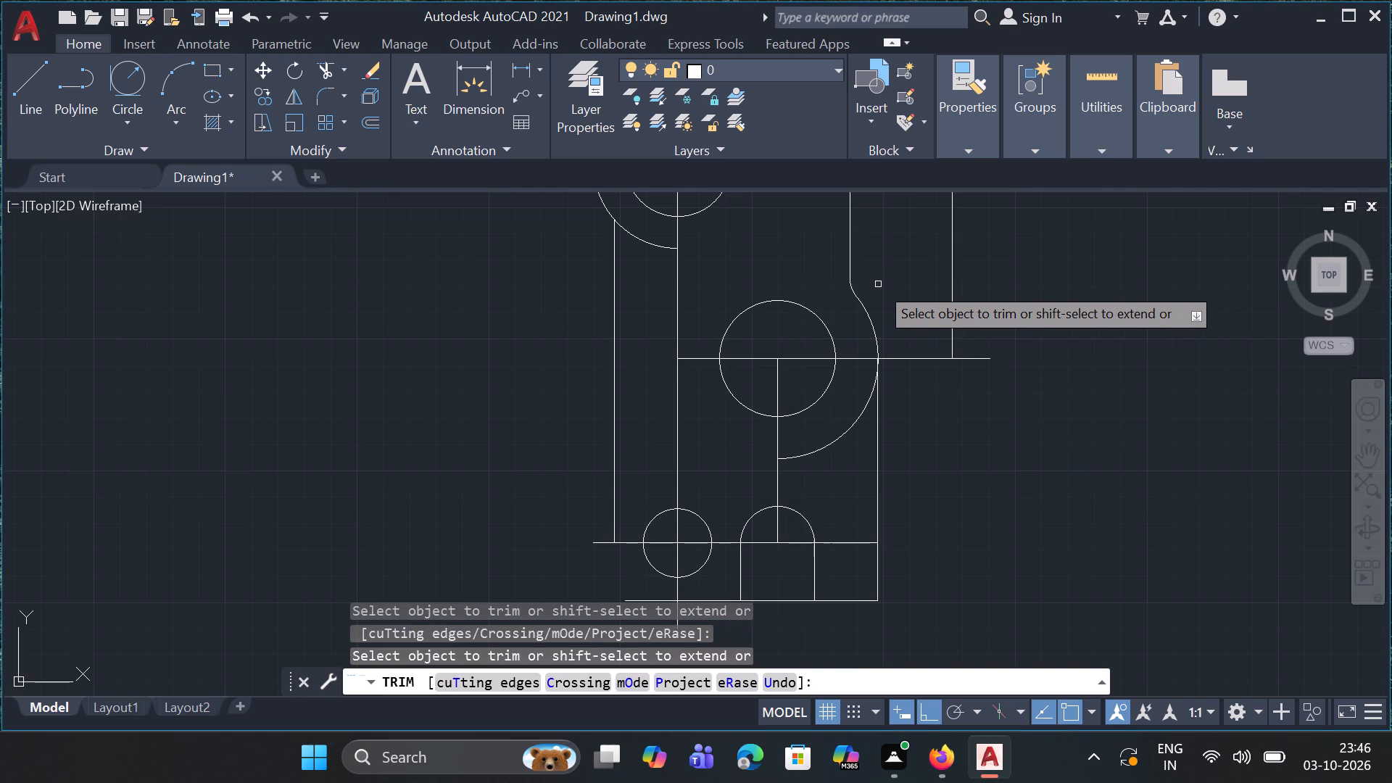
{"action": "key", "text": "Delete"}
{"action": "key", "text": "Delete"}
{"action": "key", "text": "Delete"}
{"action": "key", "text": "Delete"}
{"action": "key", "text": "Delete"}
{"action": "key", "text": "Delete"}
{"action": "key", "text": "Delete"}
{"action": "key", "text": "Delete"}
{"action": "key", "text": "Delete"}
{"action": "key", "text": "Delete"}
{"action": "key", "text": "Delete"}
{"action": "key", "text": "Delete"}
{"action": "key", "text": "Escape"}
{"action": "key", "text": "Escape"}
{"action": "key", "text": "Escape"}
{"action": "key", "text": "Escape"}
{"action": "key", "text": "Escape"}
{"action": "key", "text": "Escape"}
{"action": "key", "text": "Escape"}
{"action": "key", "text": "Escape"}
{"action": "key", "text": "Escape"}
{"action": "key", "text": "Escape"}
{"action": "key", "text": "Escape"}
{"action": "key", "text": "Escape"}
{"action": "key", "text": "Escape"}
{"action": "key", "text": "Escape"}
{"action": "key", "text": "Escape"}
{"action": "key", "text": "Escape"}
{"action": "key", "text": "Escape"}
{"action": "key", "text": "Escape"}
{"action": "key", "text": "Escape"}
{"action": "key", "text": "Escape"}
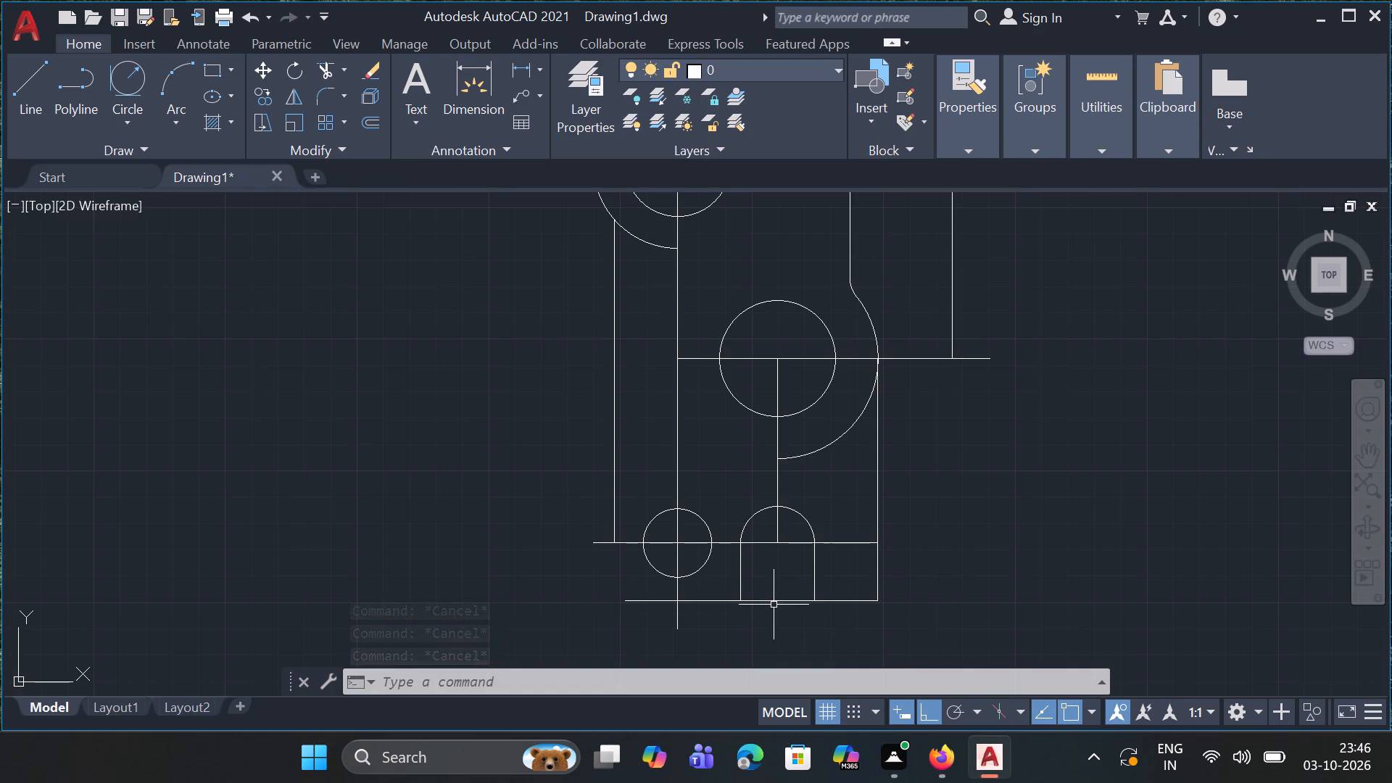
Trim the base's bottom line across the slot opening.
{"action": "type", "text": "TR"}
{"action": "key", "text": "Return"}
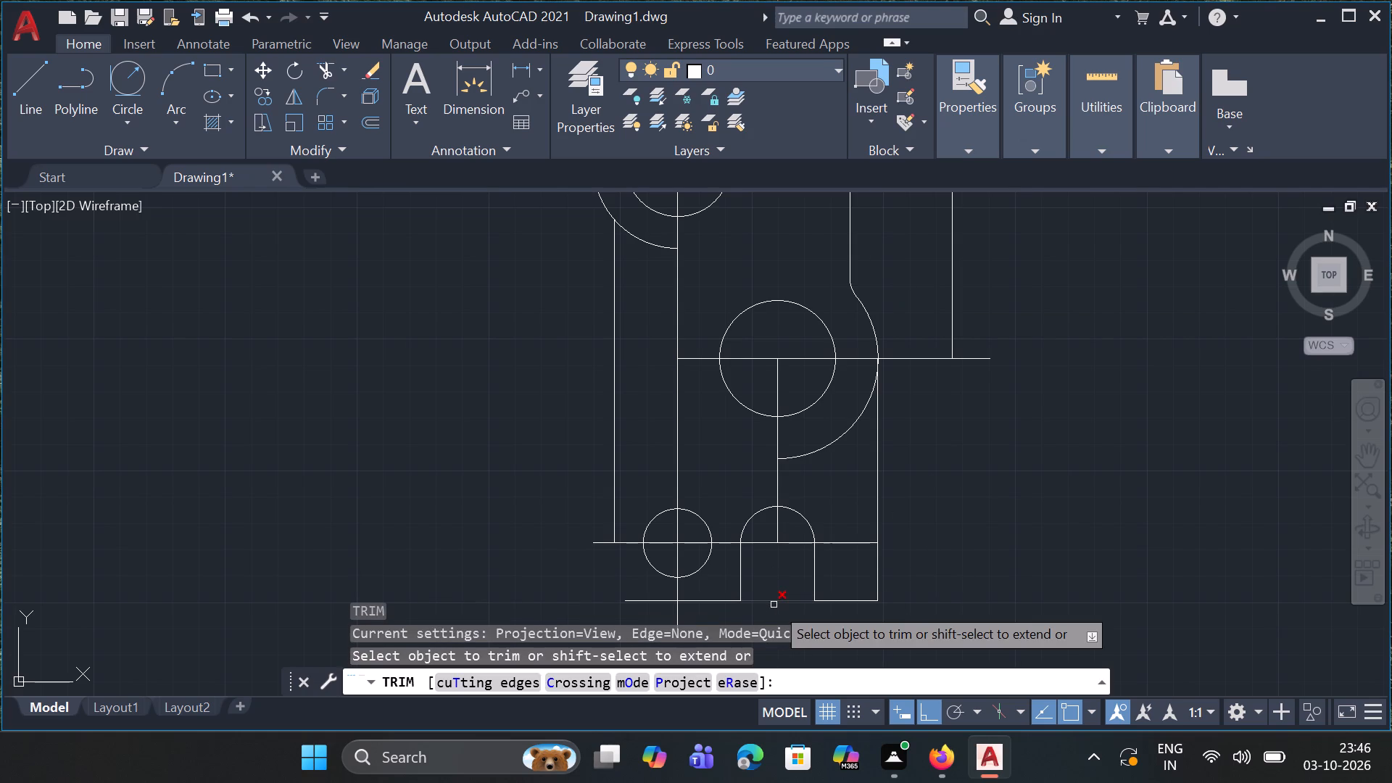
{"action": "left_click", "coordinate": [774, 605]}
{"action": "key", "text": "Escape"}
{"action": "key", "text": "Escape"}
{"action": "key", "text": "Escape"}
{"action": "key", "text": "Escape"}
{"action": "key", "text": "Escape"}
{"action": "key", "text": "Escape"}
{"action": "key", "text": "Escape"}
{"action": "key", "text": "Escape"}
{"action": "key", "text": "Escape"}
{"action": "key", "text": "Escape"}
{"action": "key", "text": "Escape"}
{"action": "key", "text": "Escape"}
{"action": "key", "text": "Escape"}
{"action": "key", "text": "Escape"}
{"action": "key", "text": "Escape"}
{"action": "key", "text": "Escape"}
{"action": "key", "text": "Escape"}
{"action": "key", "text": "Escape"}
{"action": "key", "text": "Escape"}
{"action": "key", "text": "Escape"}
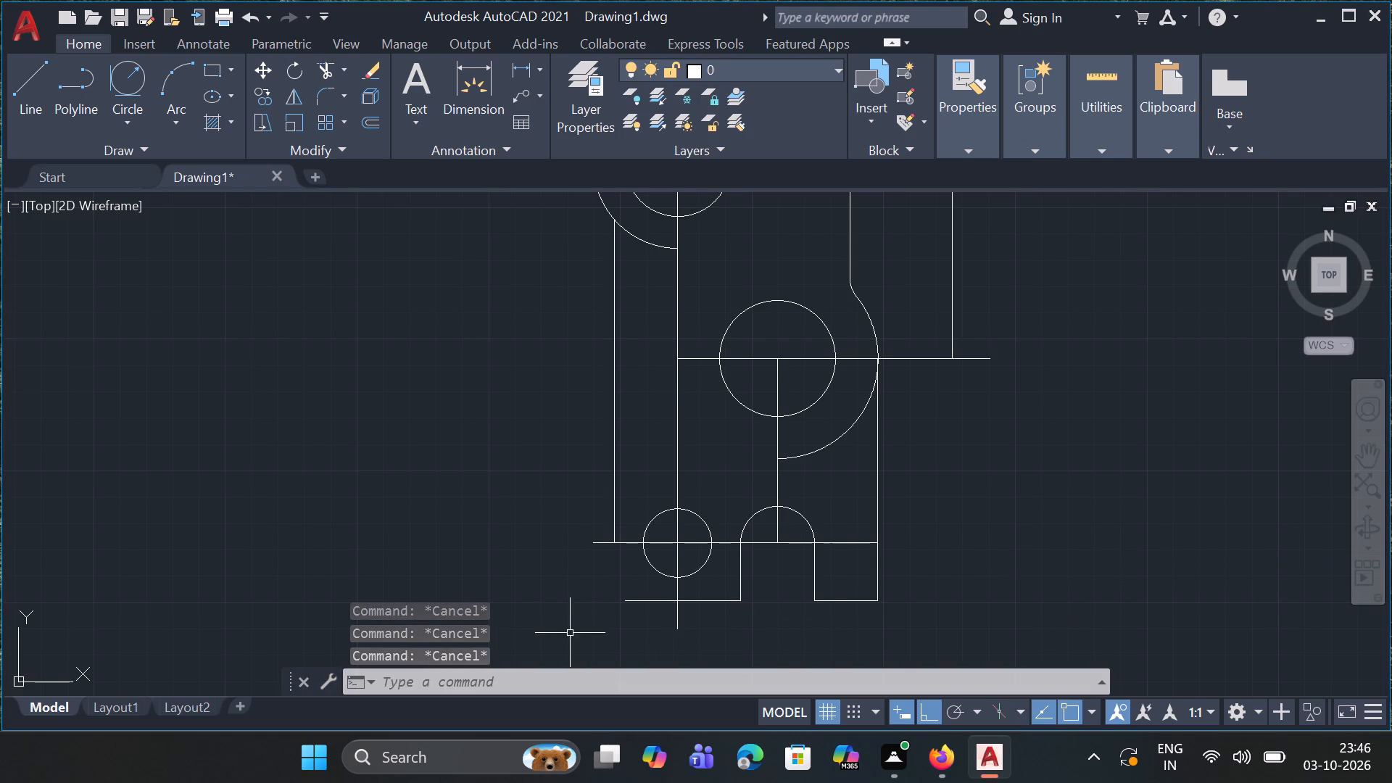
Draw connected lines extending the base's bottom edge leftward, up to the left side line's lower end, and 22 units straight down.
{"action": "key", "text": "l"}
{"action": "key", "text": "Return"}
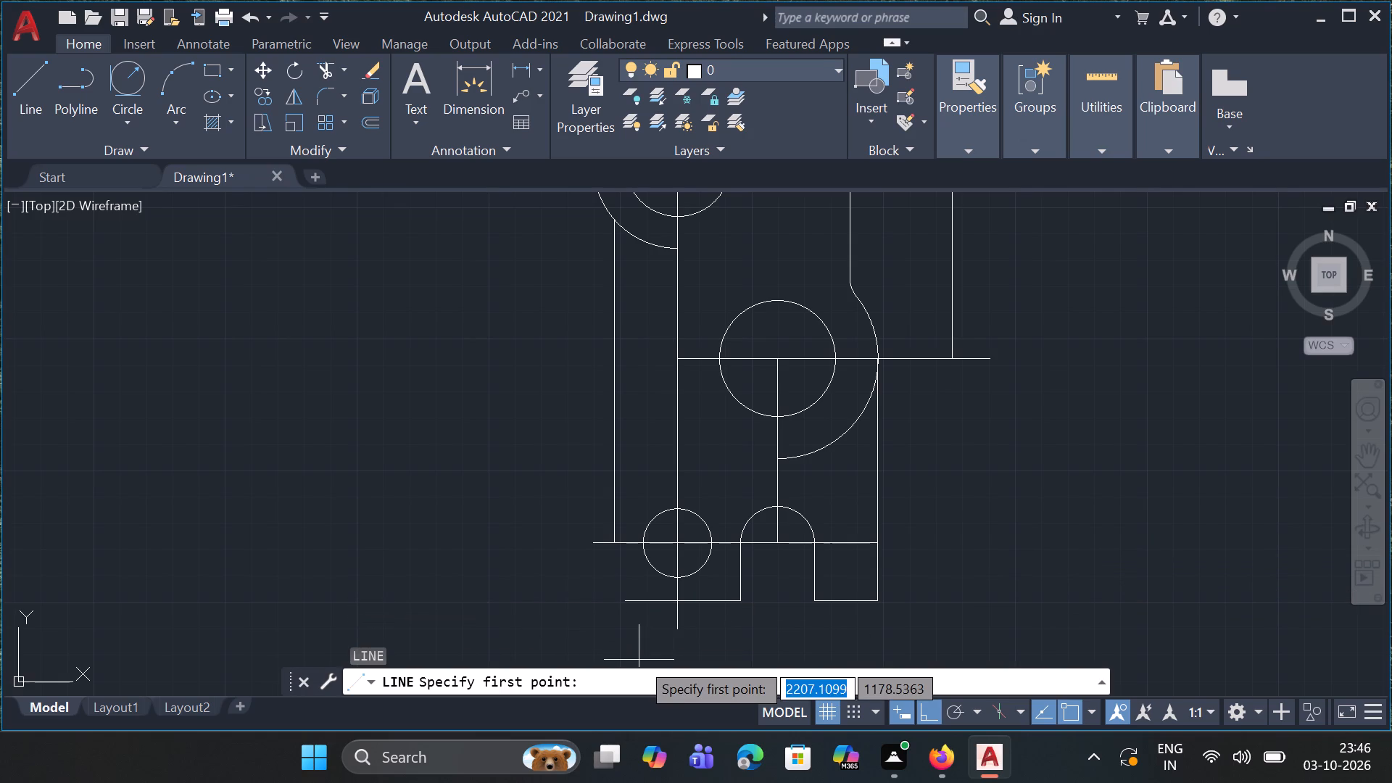
{"action": "left_click_drag", "start_coordinate": [630, 602], "coordinate": [602, 600]}
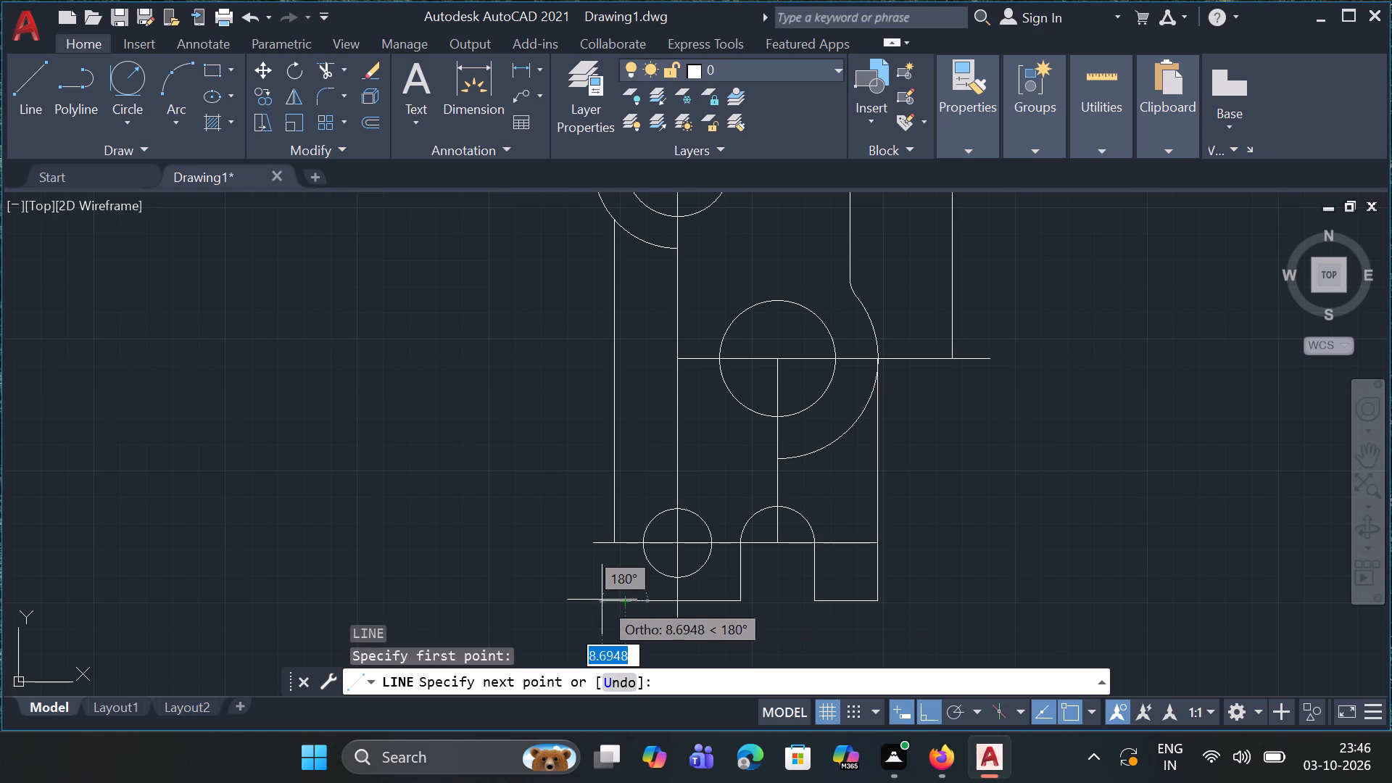
{"action": "left_click_drag", "start_coordinate": [602, 600], "coordinate": [610, 597]}
{"action": "left_click", "coordinate": [610, 597]}
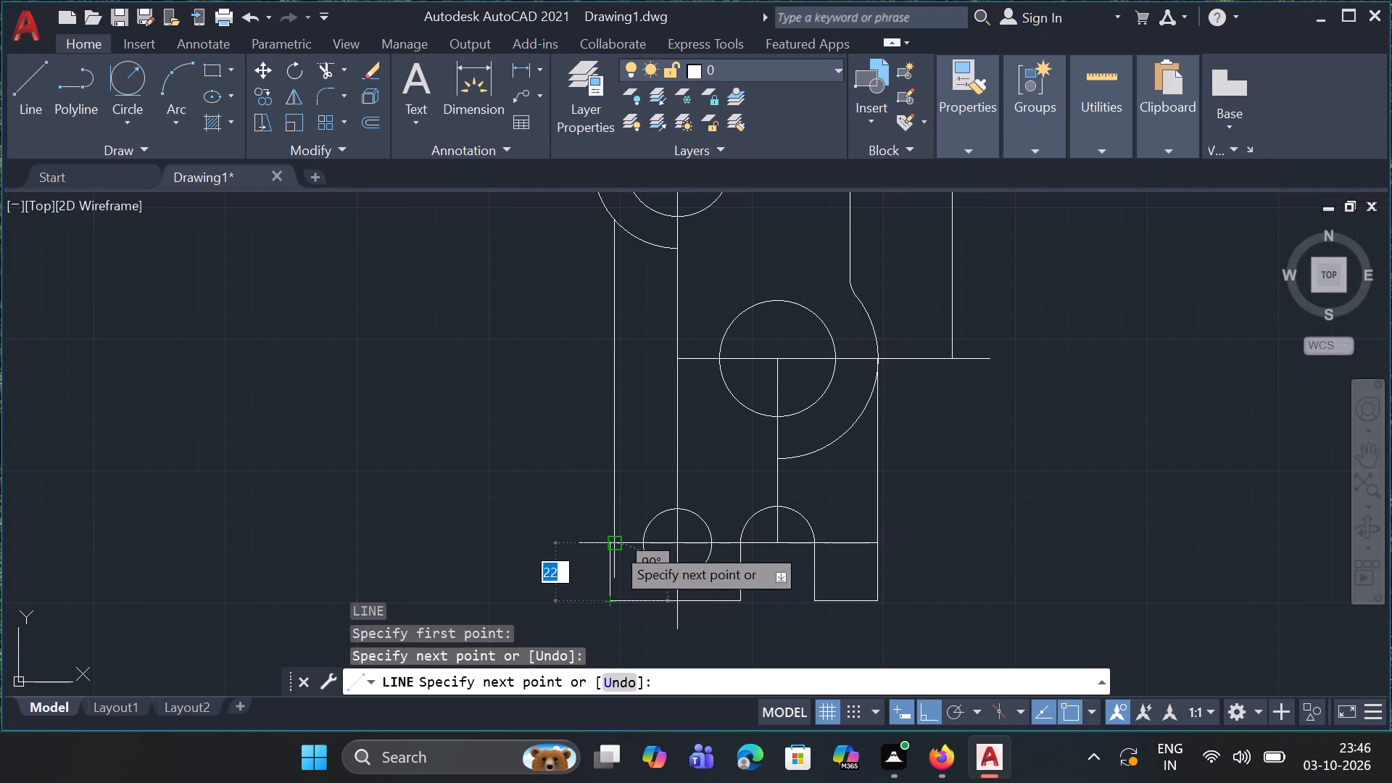
{"action": "left_click", "coordinate": [614, 542]}
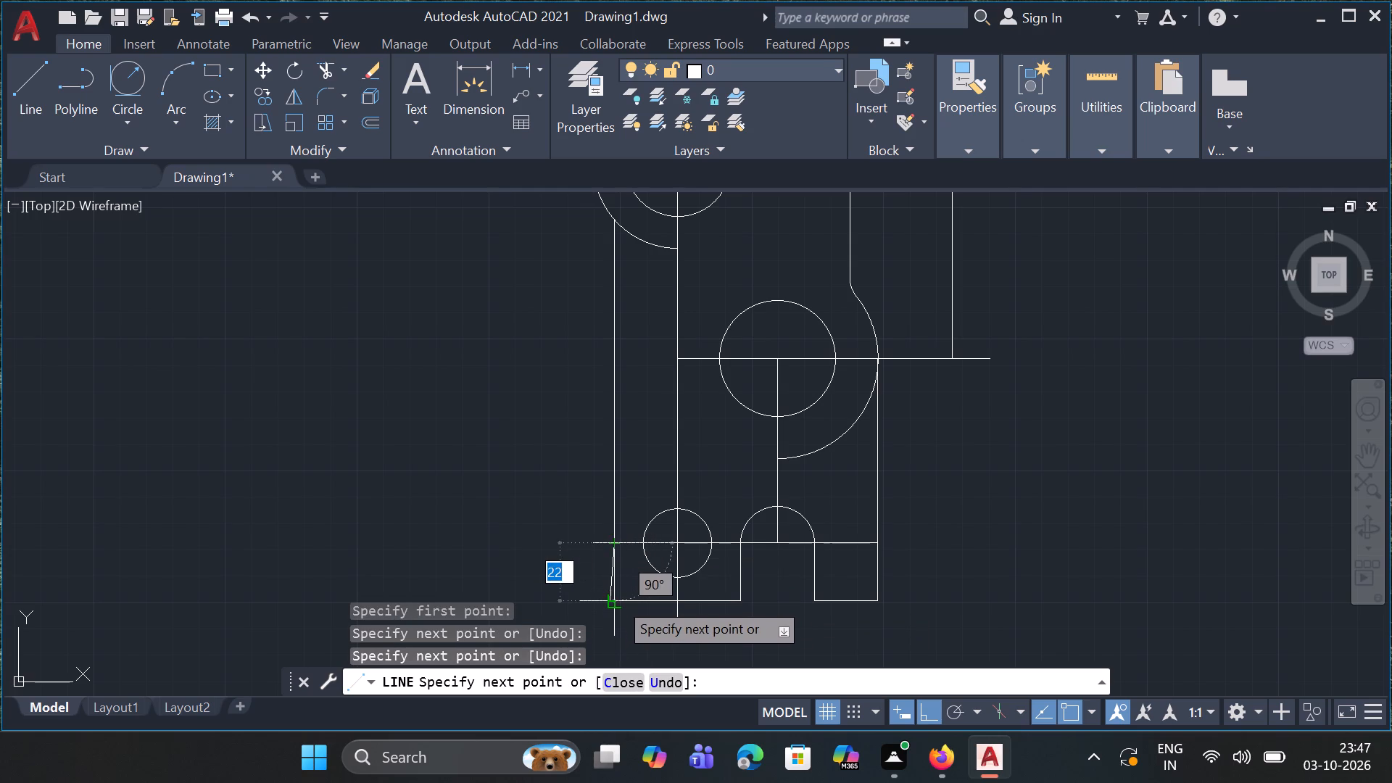
{"action": "left_click", "coordinate": [617, 600]}
{"action": "key", "text": "Escape"}
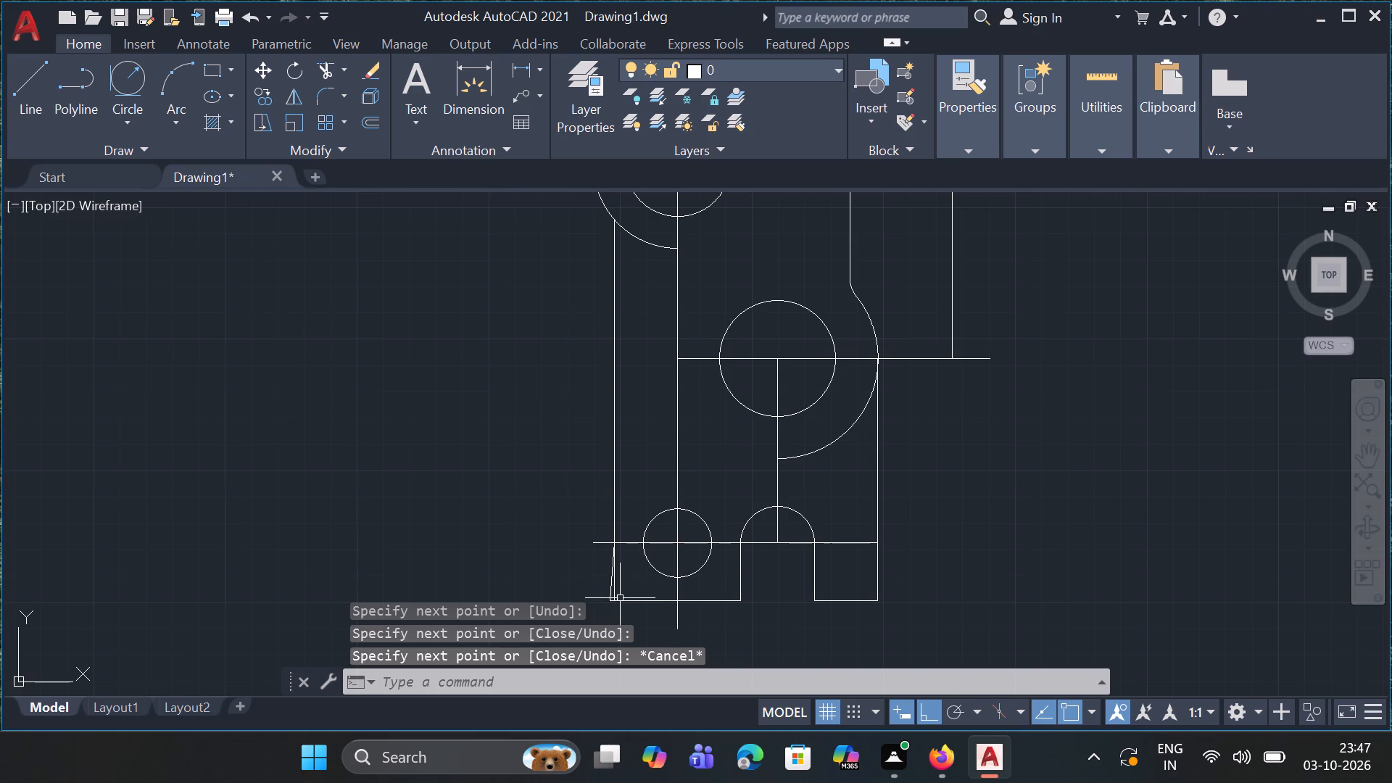
Delete the slanted line at the base's lower-left corner.
{"action": "scroll", "coordinate": [620, 598], "scroll_direction": "up", "scroll_amount": 3, "text": "ctrl"}
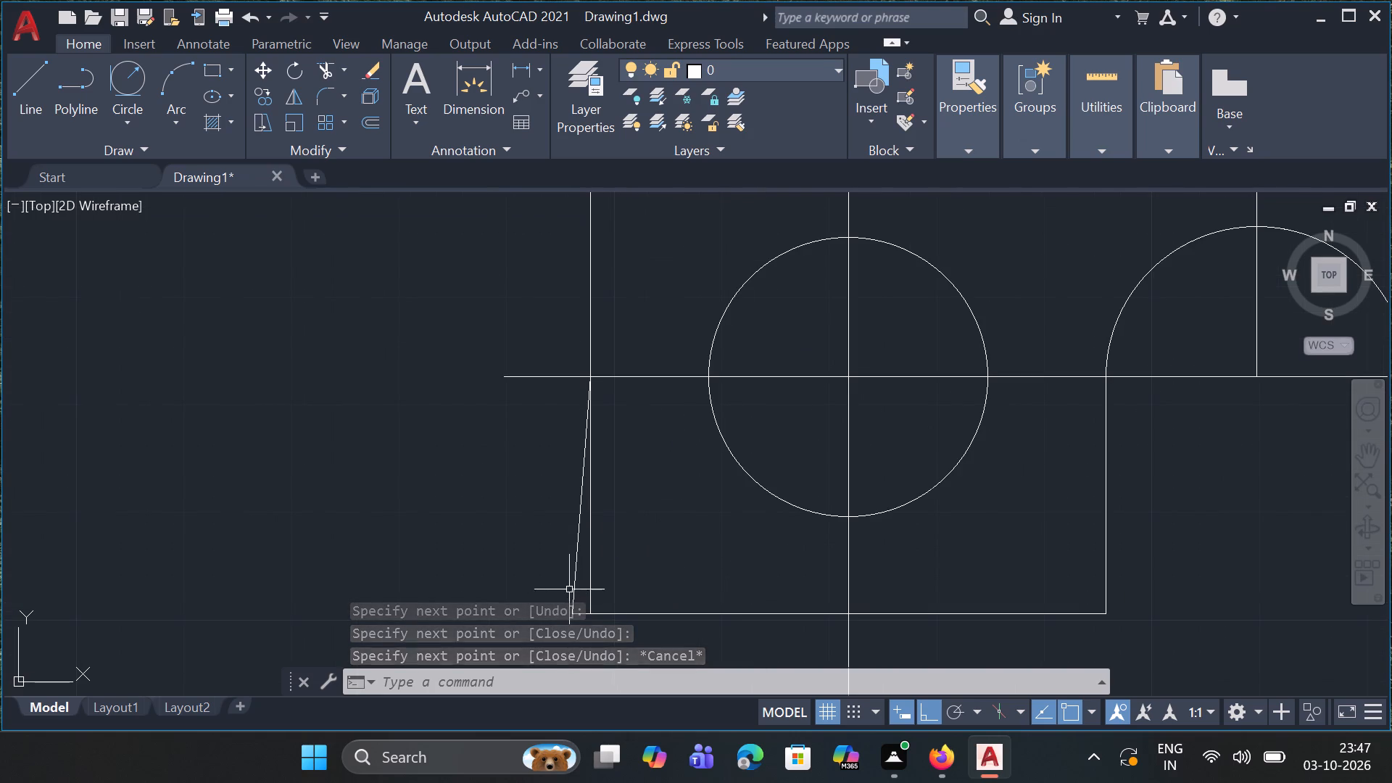
{"action": "left_click", "coordinate": [575, 587]}
{"action": "key", "text": "Delete"}
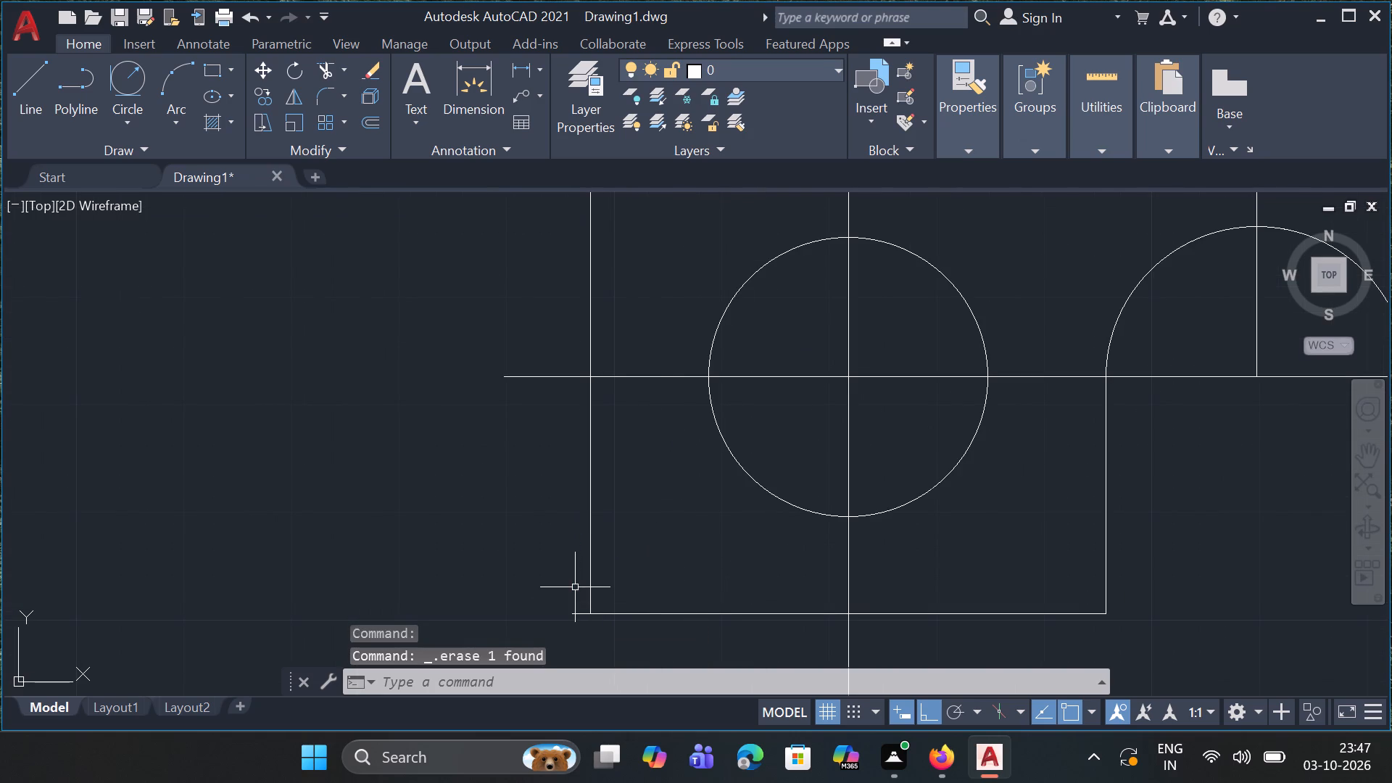
Trim the short end of the bottom line that overhangs the left side line at the base's lower-left corner.
{"action": "scroll", "coordinate": [575, 587], "scroll_direction": "down", "scroll_amount": 2, "text": "ctrl"}
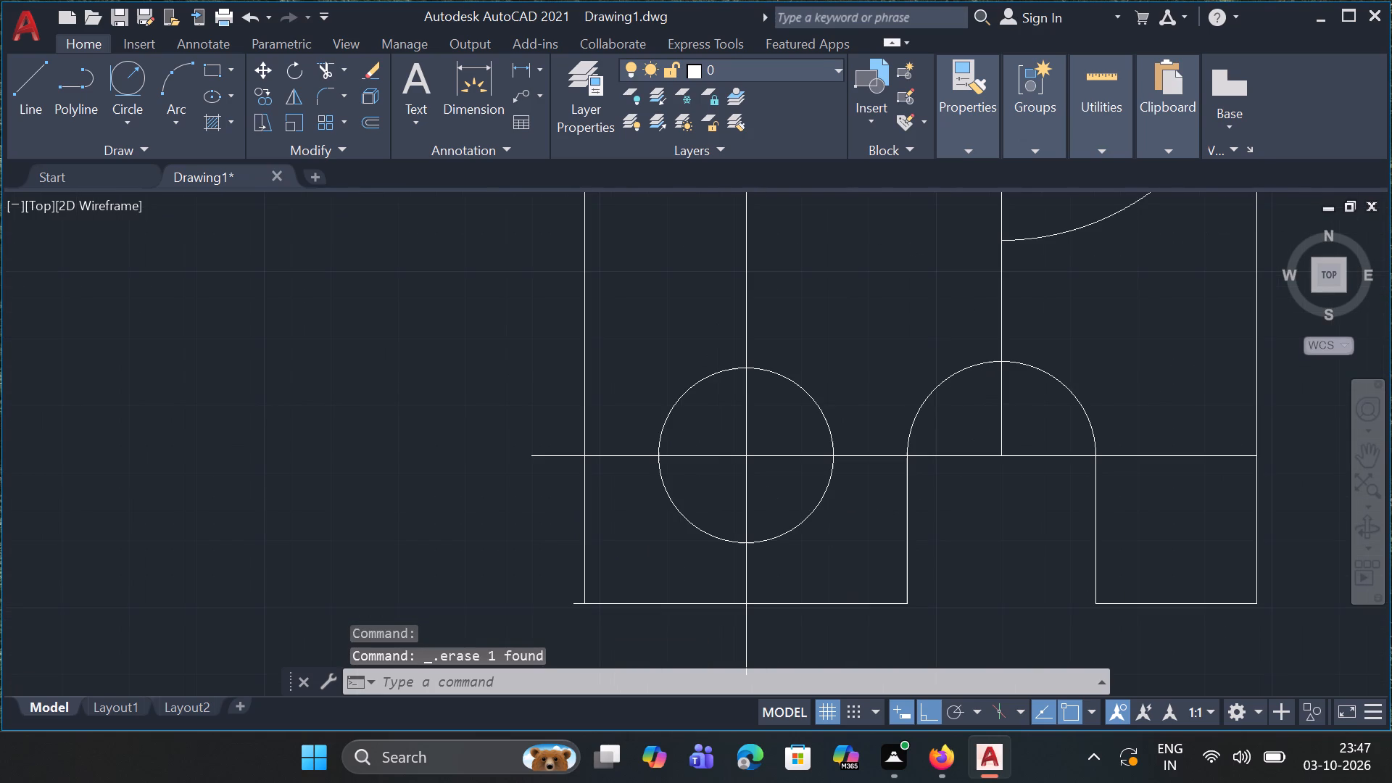
{"action": "scroll", "coordinate": [575, 587], "scroll_direction": "down", "scroll_amount": 1, "text": "ctrl"}
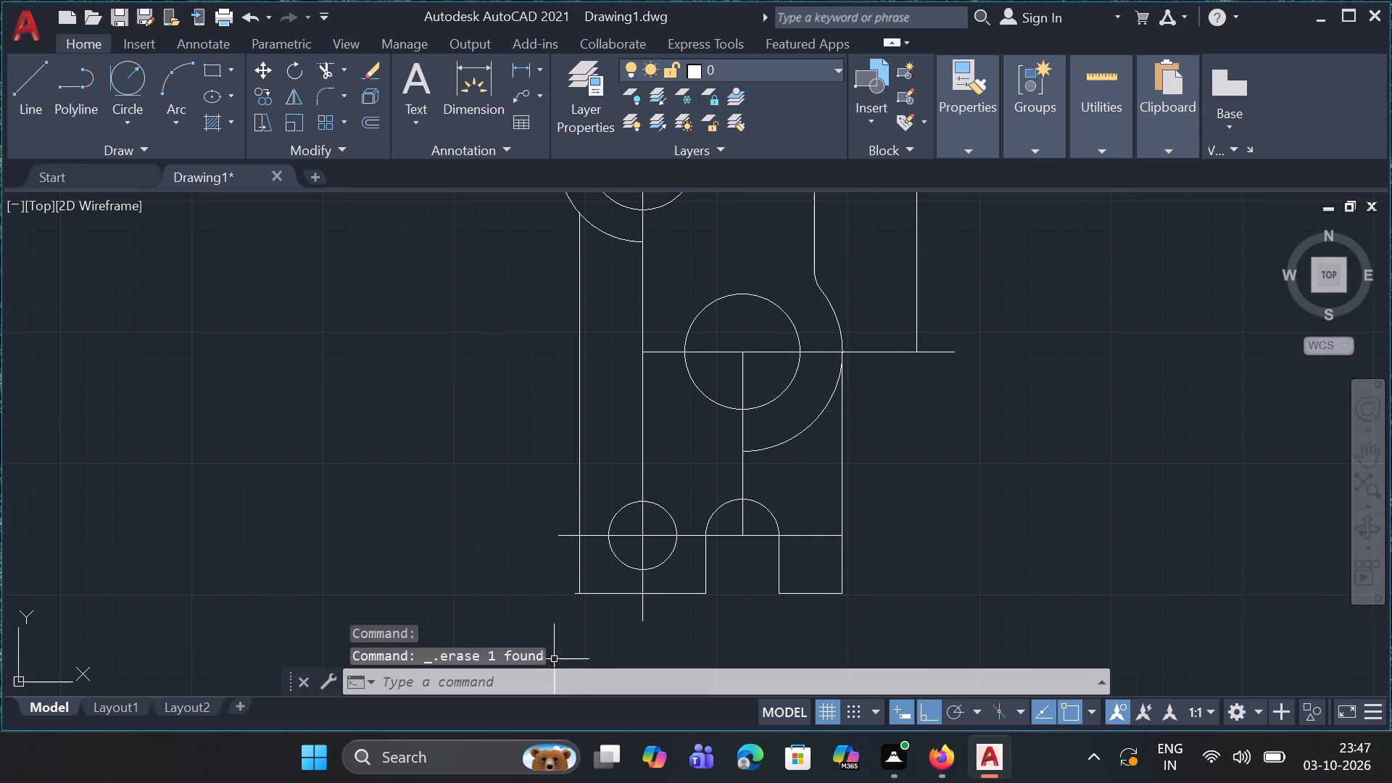
{"action": "type", "text": "TR"}
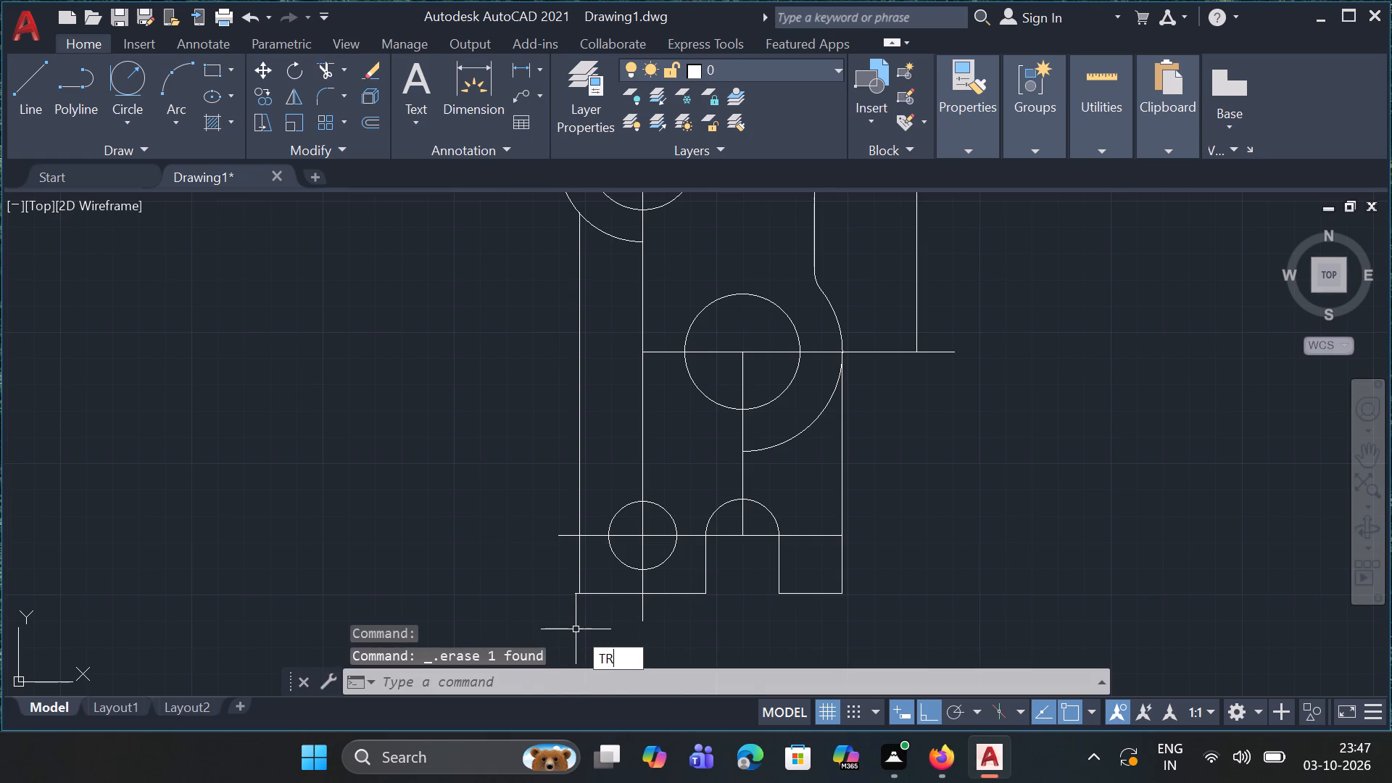
{"action": "key", "text": "Return"}
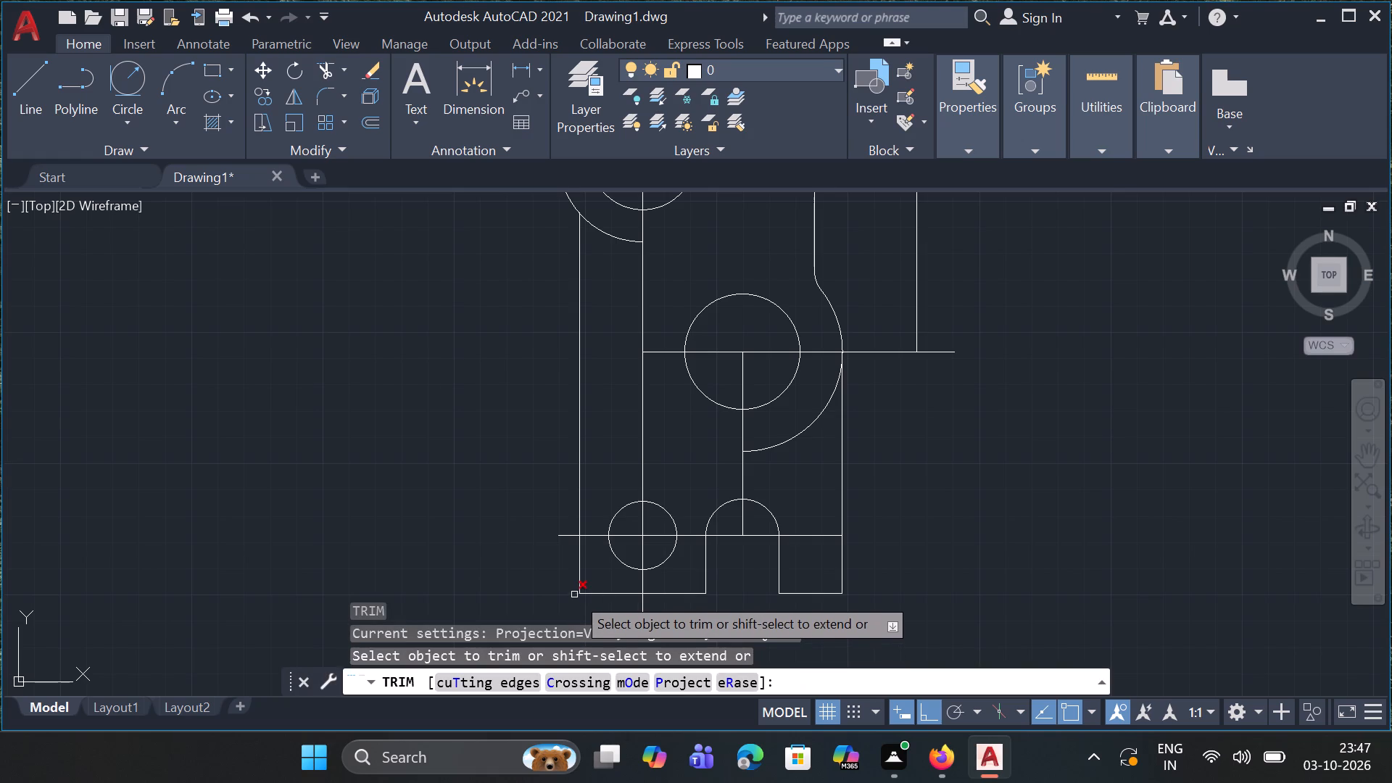
{"action": "left_click", "coordinate": [574, 594]}
{"action": "key", "text": "Escape"}
{"action": "key", "text": "Escape"}
{"action": "key", "text": "Escape"}
{"action": "key", "text": "Escape"}
{"action": "key", "text": "Escape"}
{"action": "key", "text": "Escape"}
{"action": "key", "text": "Escape"}
{"action": "key", "text": "Escape"}
{"action": "key", "text": "Escape"}
{"action": "key", "text": "Escape"}
{"action": "key", "text": "Escape"}
{"action": "key", "text": "Escape"}
{"action": "key", "text": "Escape"}
{"action": "key", "text": "Escape"}
{"action": "key", "text": "Escape"}
{"action": "key", "text": "Escape"}
{"action": "key", "text": "Escape"}
{"action": "key", "text": "Escape"}
{"action": "key", "text": "Escape"}
{"action": "key", "text": "Escape"}
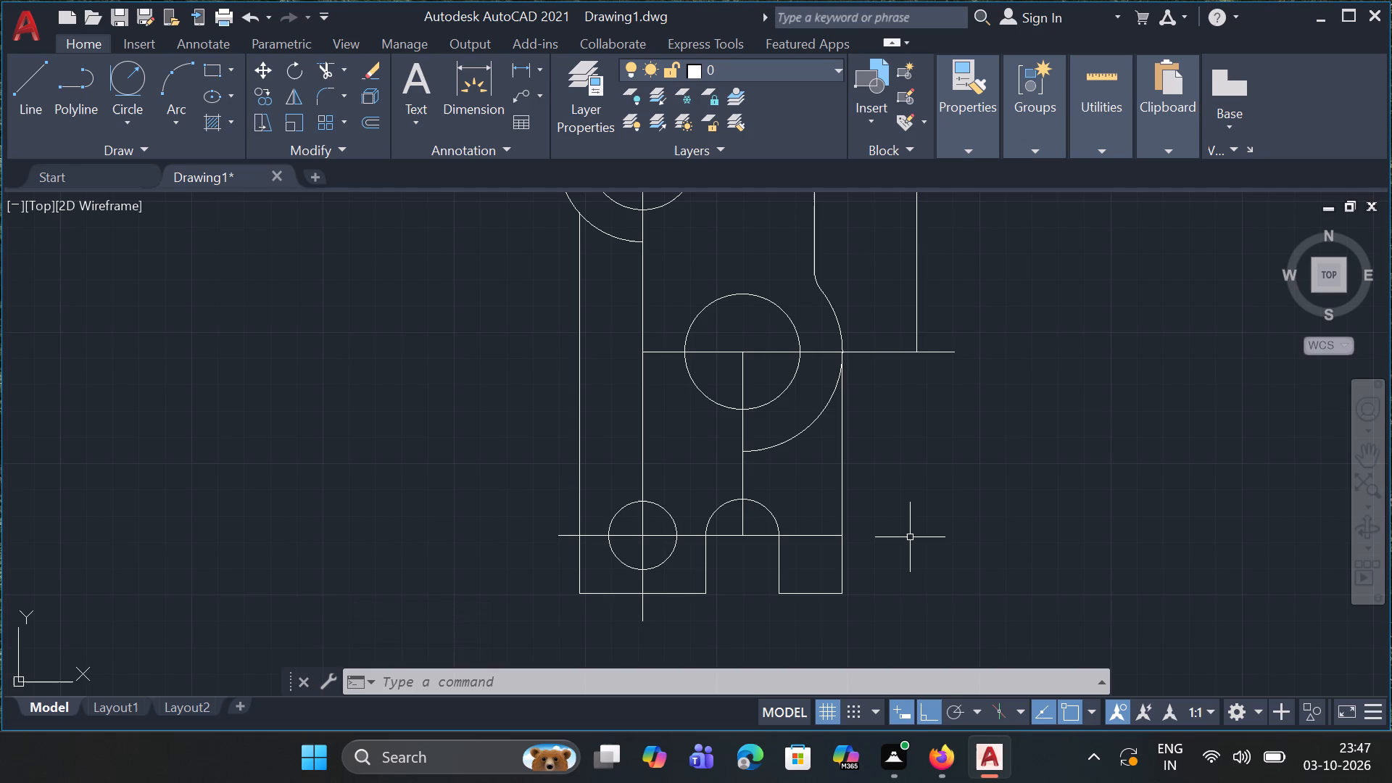
Trim the leftover lower arcs around the middle and upper-left holes and the inner part of the top outer circle.
{"action": "scroll", "coordinate": [910, 537], "scroll_direction": "down", "scroll_amount": 1, "text": "ctrl"}
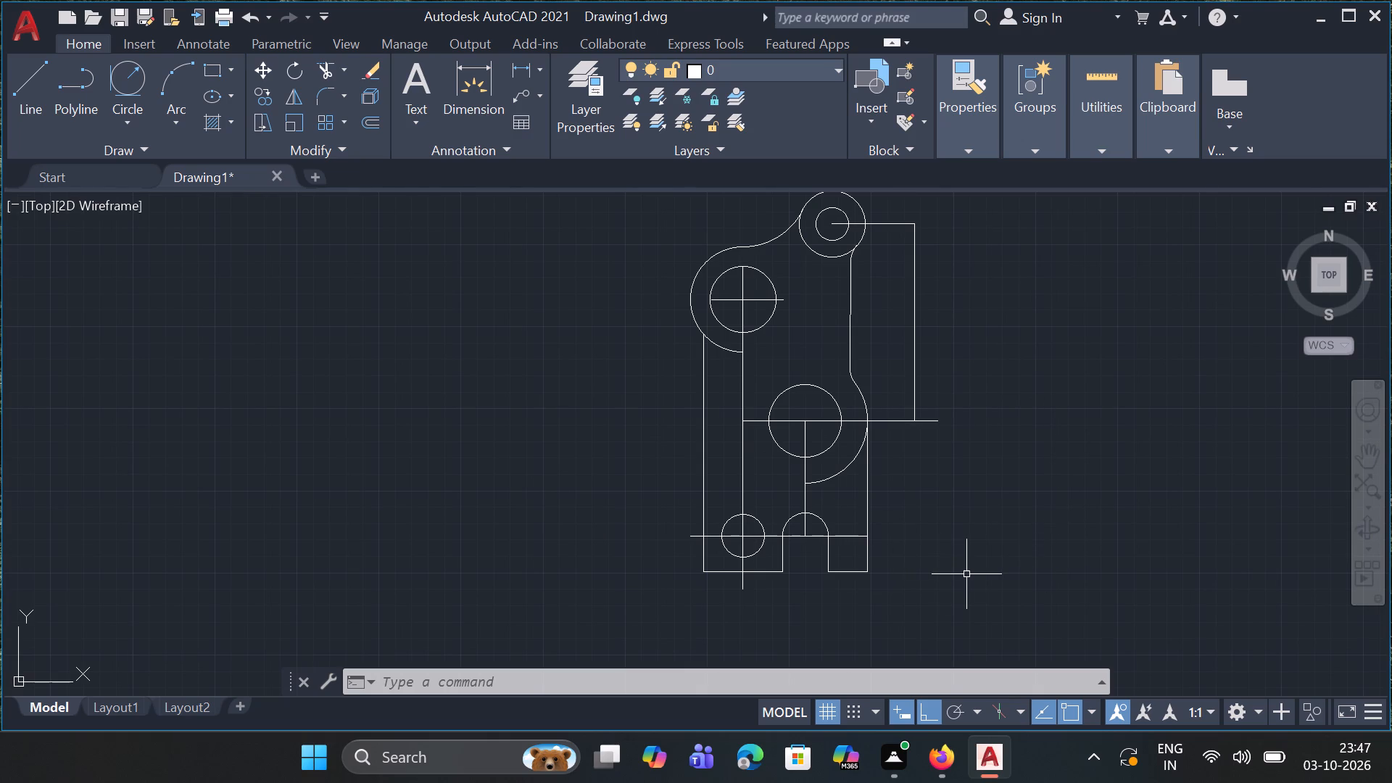
{"action": "type", "text": "TR"}
{"action": "key", "text": "Return"}
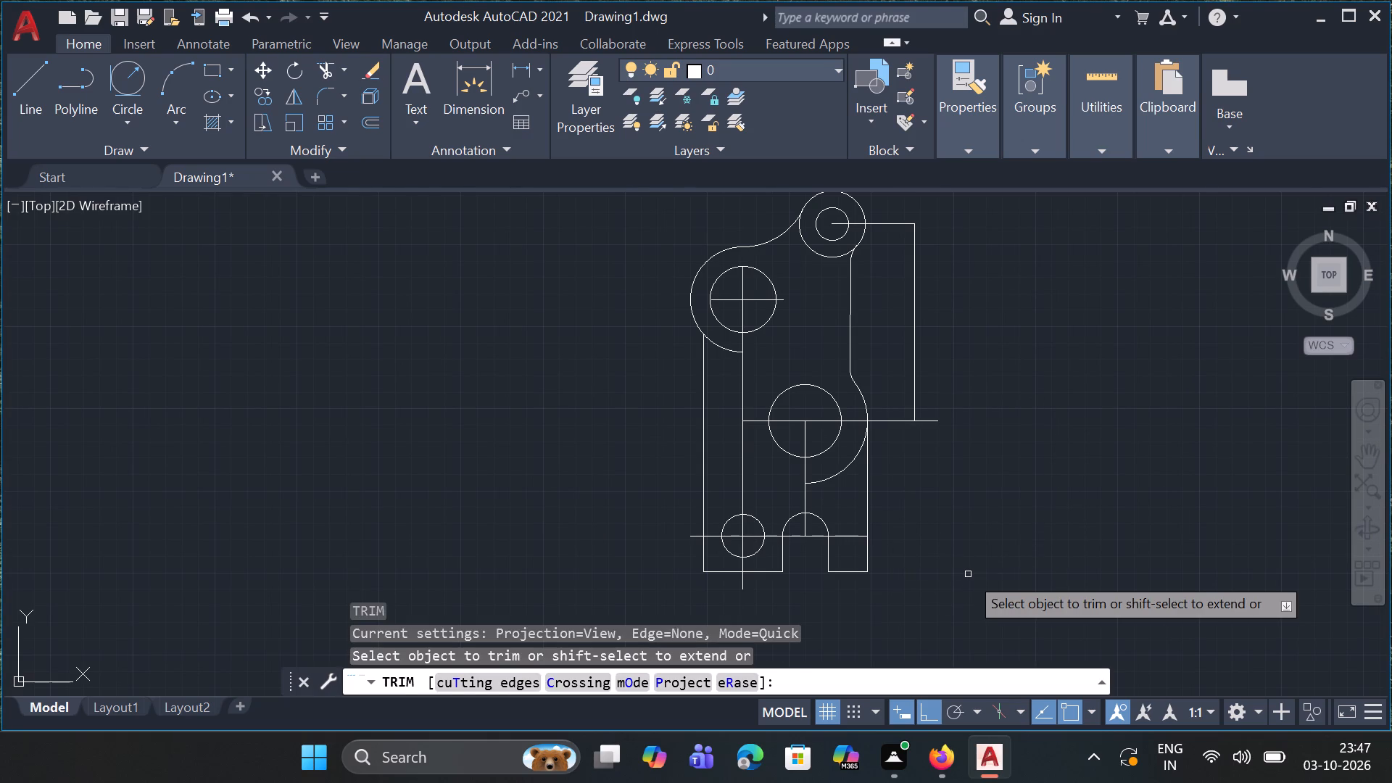
{"action": "left_click", "coordinate": [837, 472]}
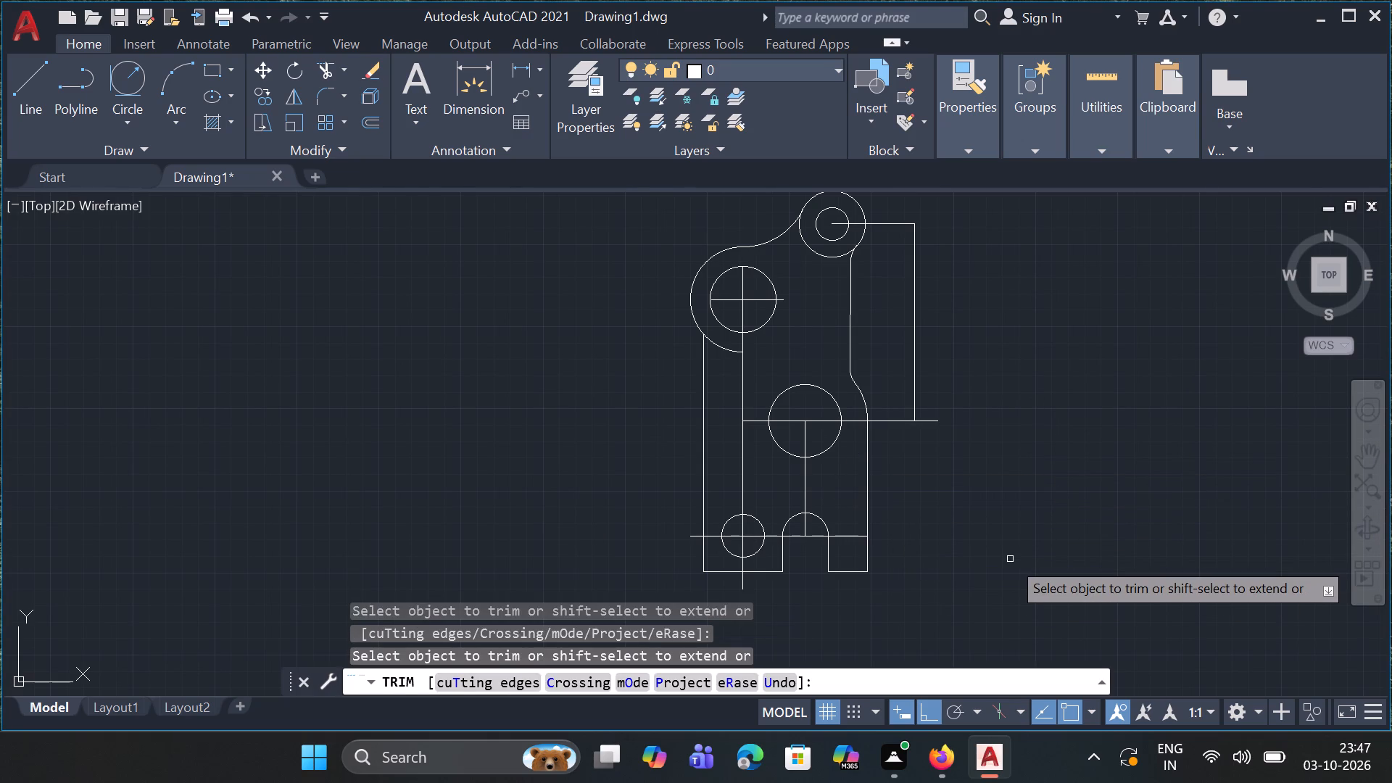
{"action": "left_click", "coordinate": [727, 349]}
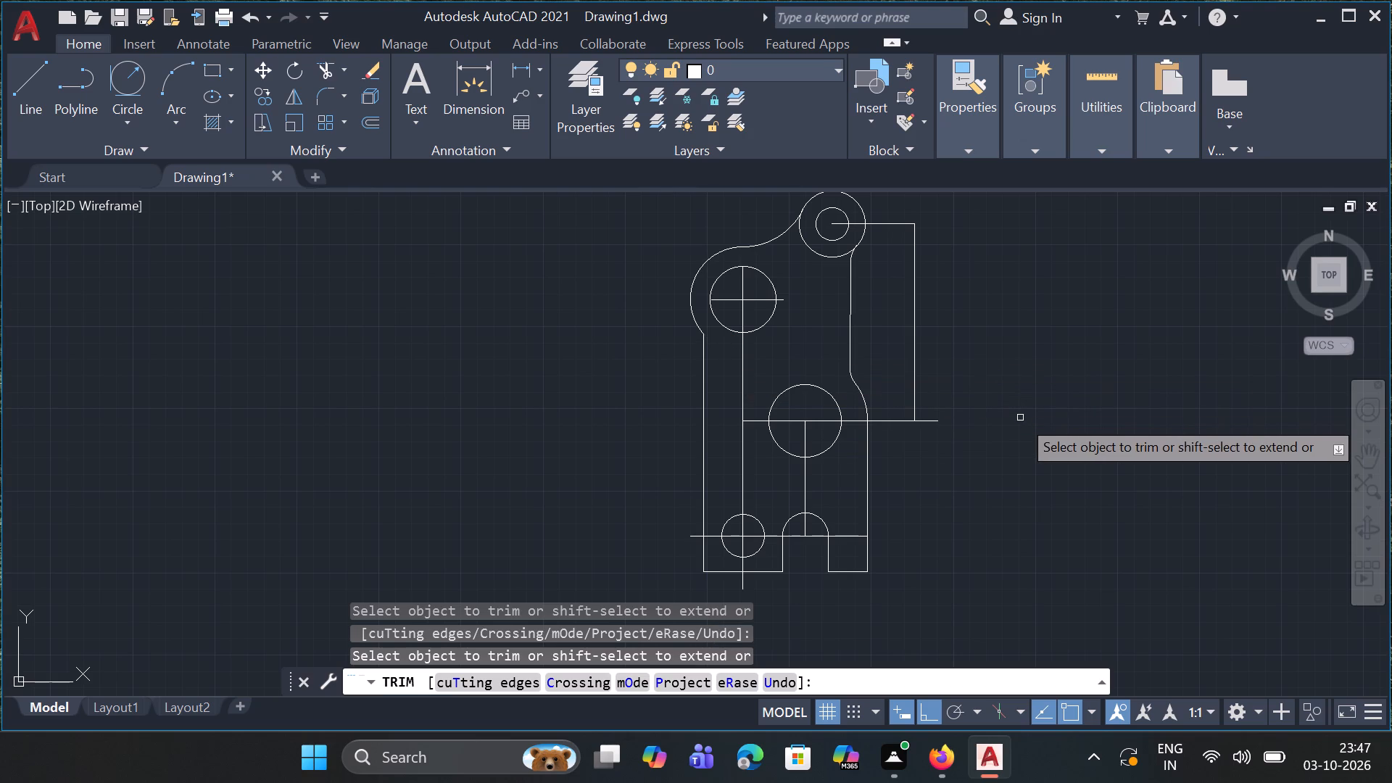
{"action": "left_click", "coordinate": [808, 243]}
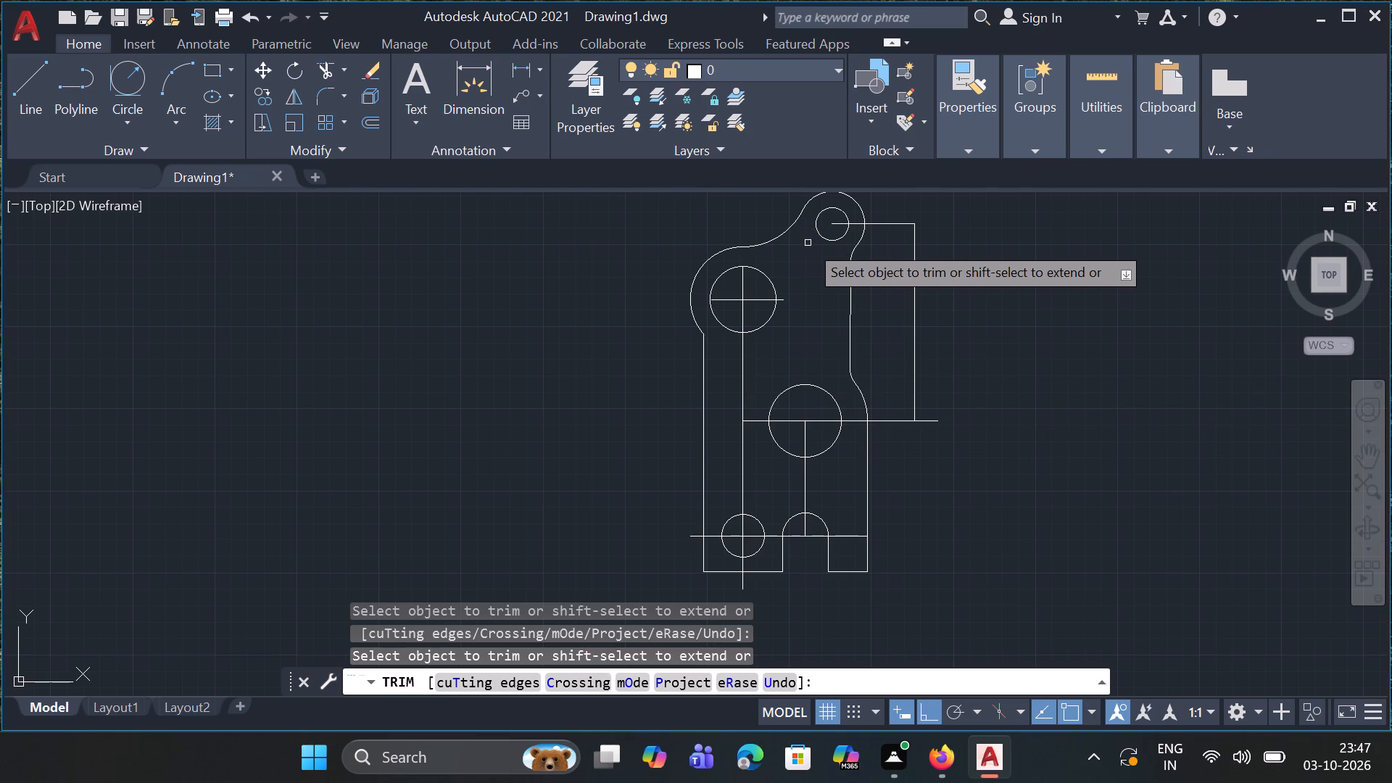
{"action": "key", "text": "Escape"}
{"action": "key", "text": "Escape"}
{"action": "key", "text": "Escape"}
{"action": "key", "text": "Escape"}
{"action": "key", "text": "Escape"}
{"action": "key", "text": "Escape"}
{"action": "key", "text": "Escape"}
{"action": "key", "text": "Escape"}
{"action": "key", "text": "Escape"}
{"action": "key", "text": "Escape"}
{"action": "key", "text": "Escape"}
{"action": "key", "text": "Escape"}
{"action": "key", "text": "Escape"}
{"action": "key", "text": "Escape"}
{"action": "key", "text": "Escape"}
{"action": "key", "text": "Escape"}
{"action": "key", "text": "Escape"}
{"action": "key", "text": "Escape"}
{"action": "key", "text": "Escape"}
{"action": "key", "text": "Escape"}
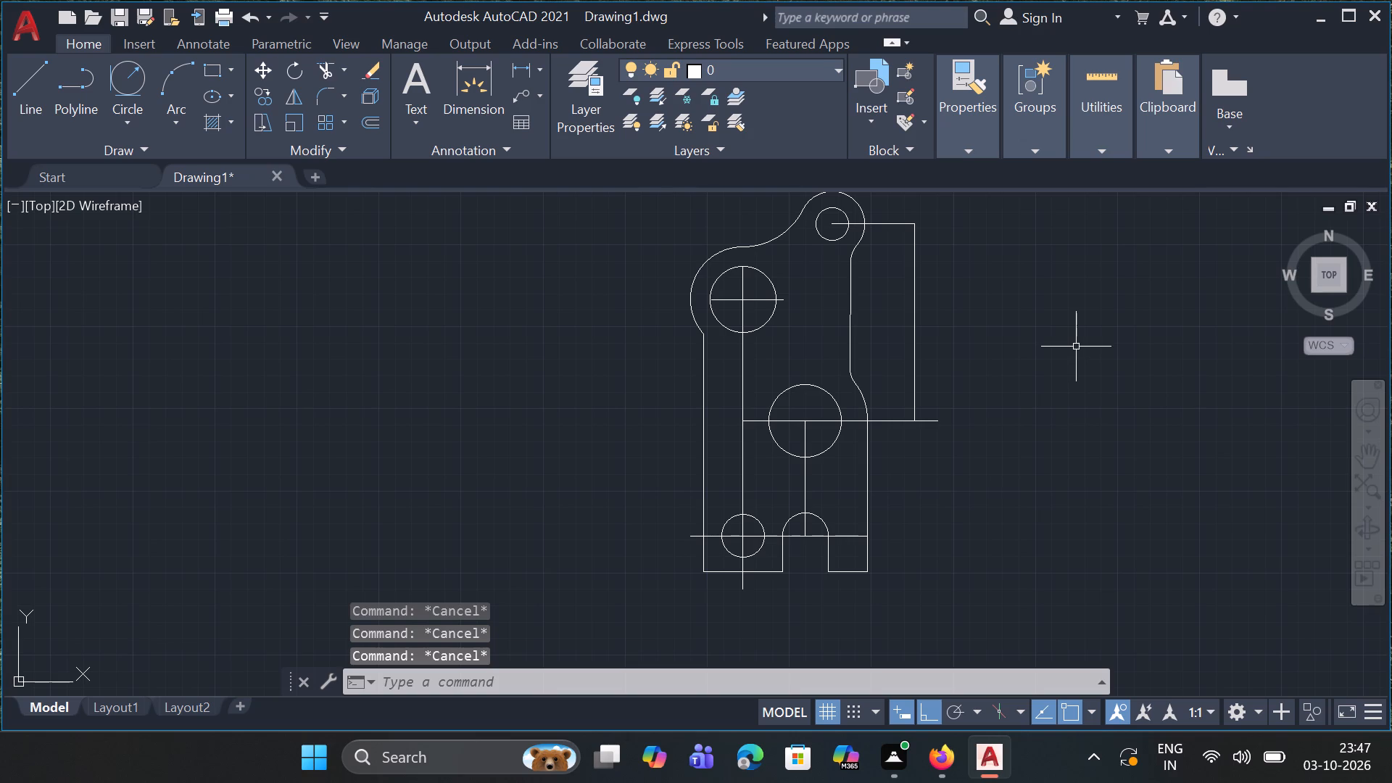
Delete the vertical construction line joining the top and middle holes' centre lines to the right of the profile.
{"action": "scroll", "coordinate": [1076, 347], "scroll_direction": "down", "scroll_amount": 1, "text": "ctrl"}
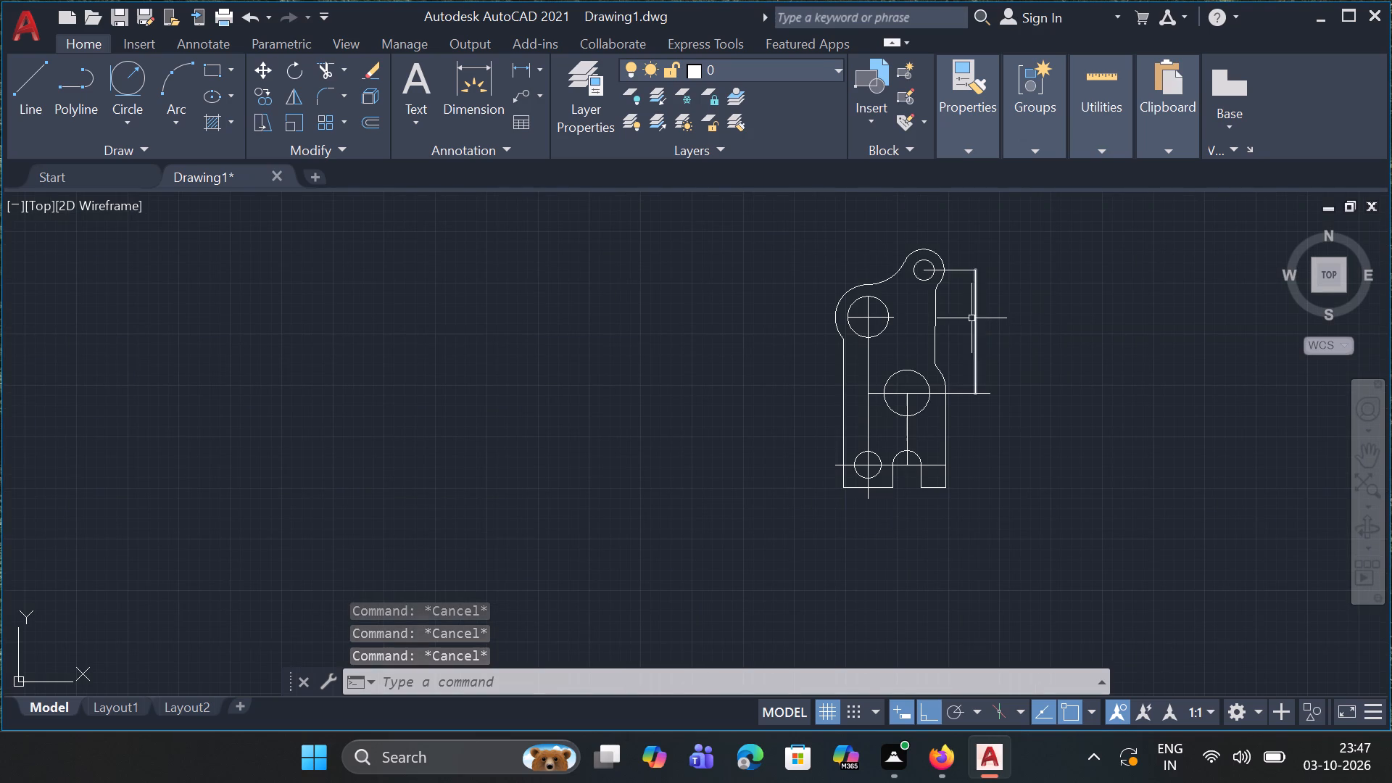
{"action": "left_click", "coordinate": [975, 301]}
{"action": "key", "text": "Delete"}
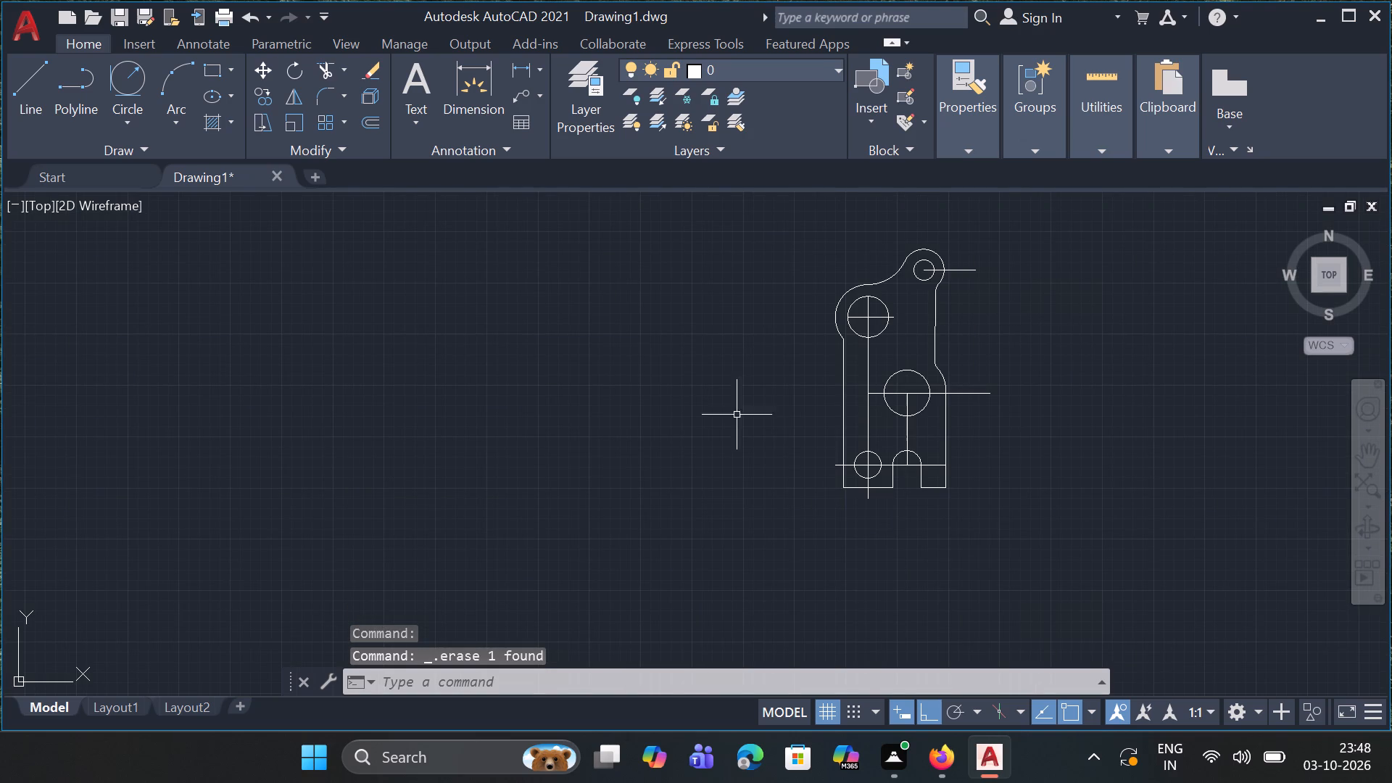
Modify the ISO-25 dimension style to a linear precision of 0.
{"action": "left_click", "coordinate": [223, 42]}
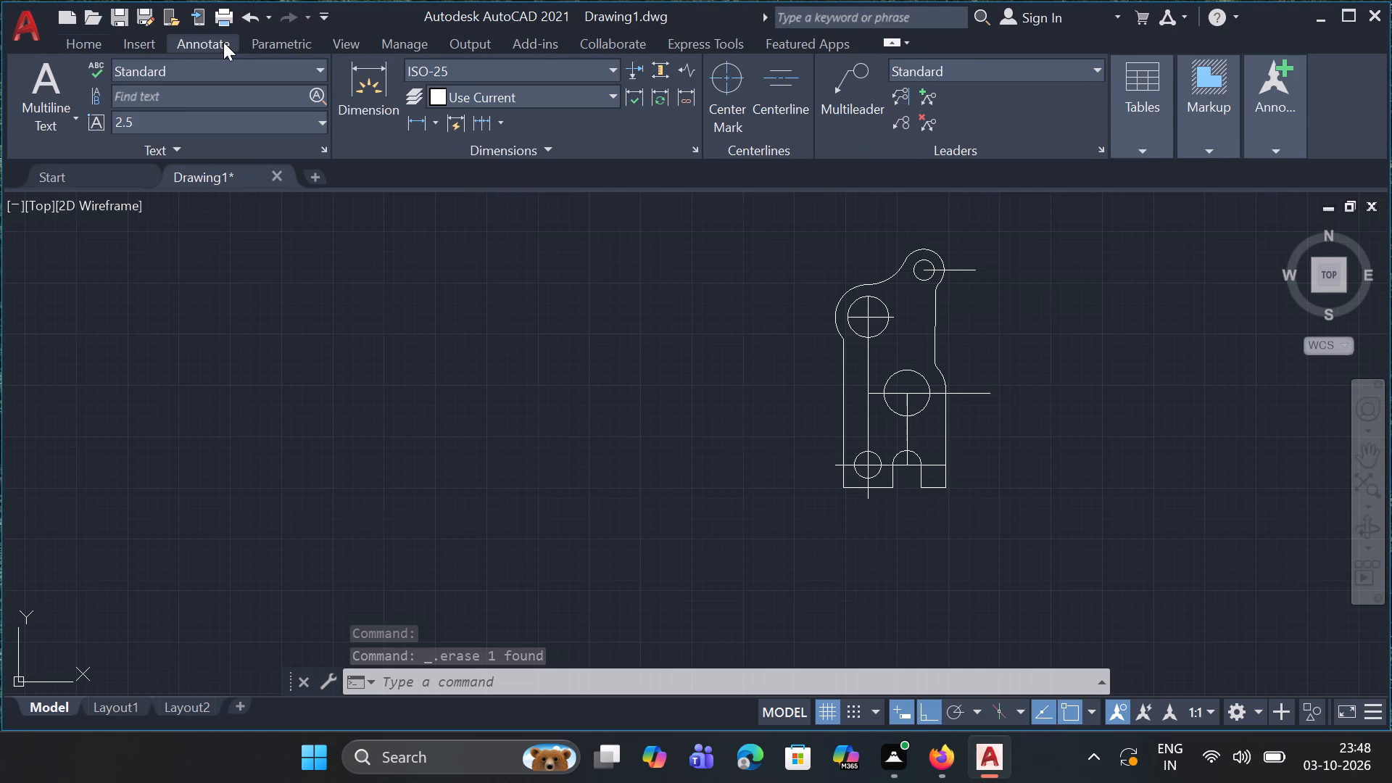
{"action": "left_click", "coordinate": [438, 120]}
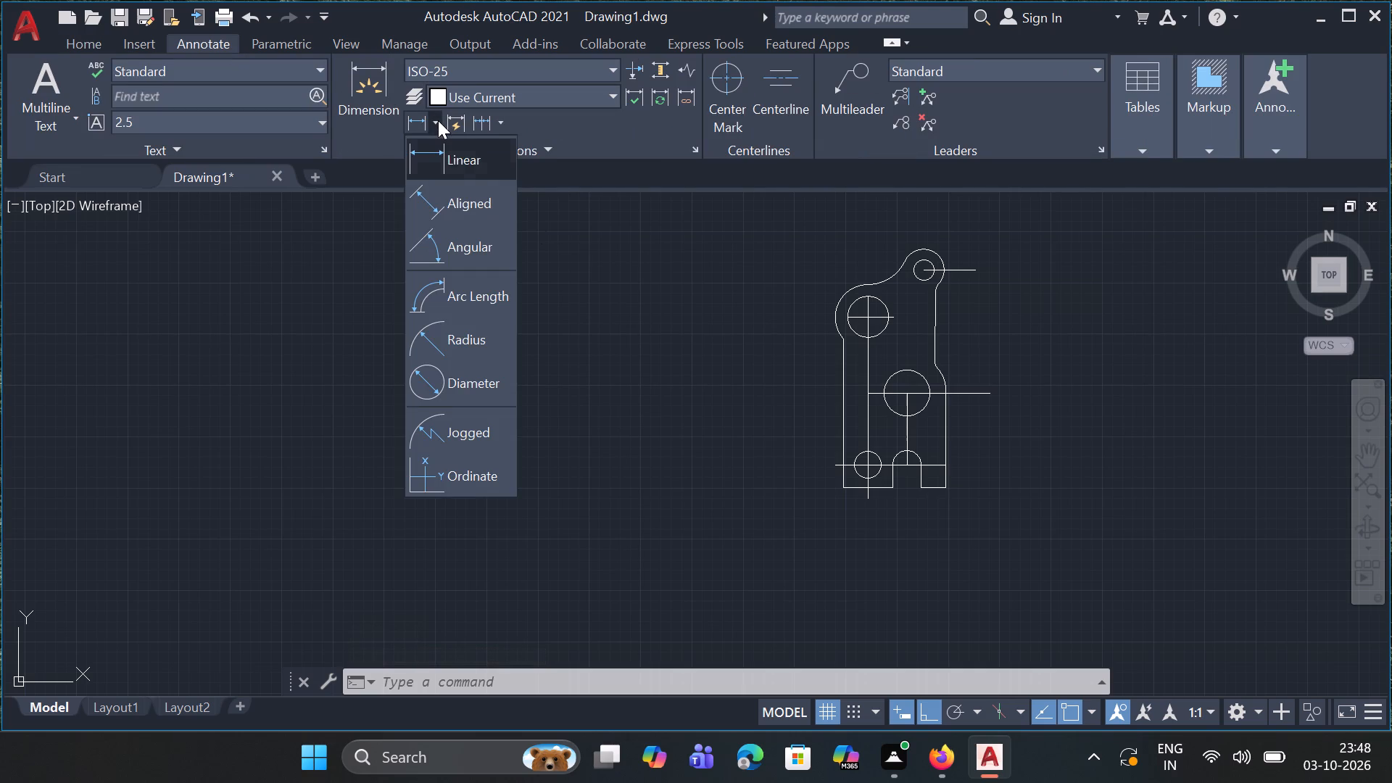
{"action": "left_click", "coordinate": [651, 344]}
{"action": "type", "text": "DS"}
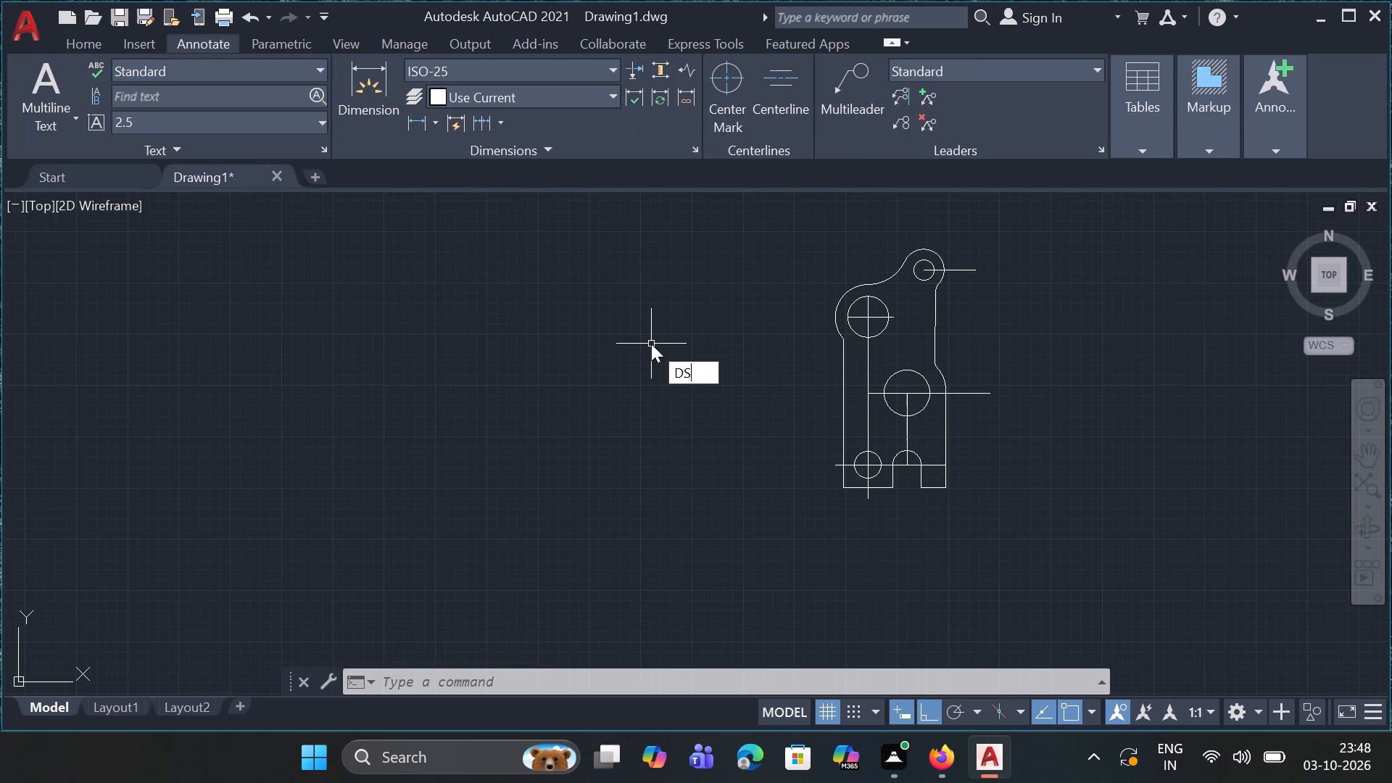
{"action": "left_click", "coordinate": [745, 418]}
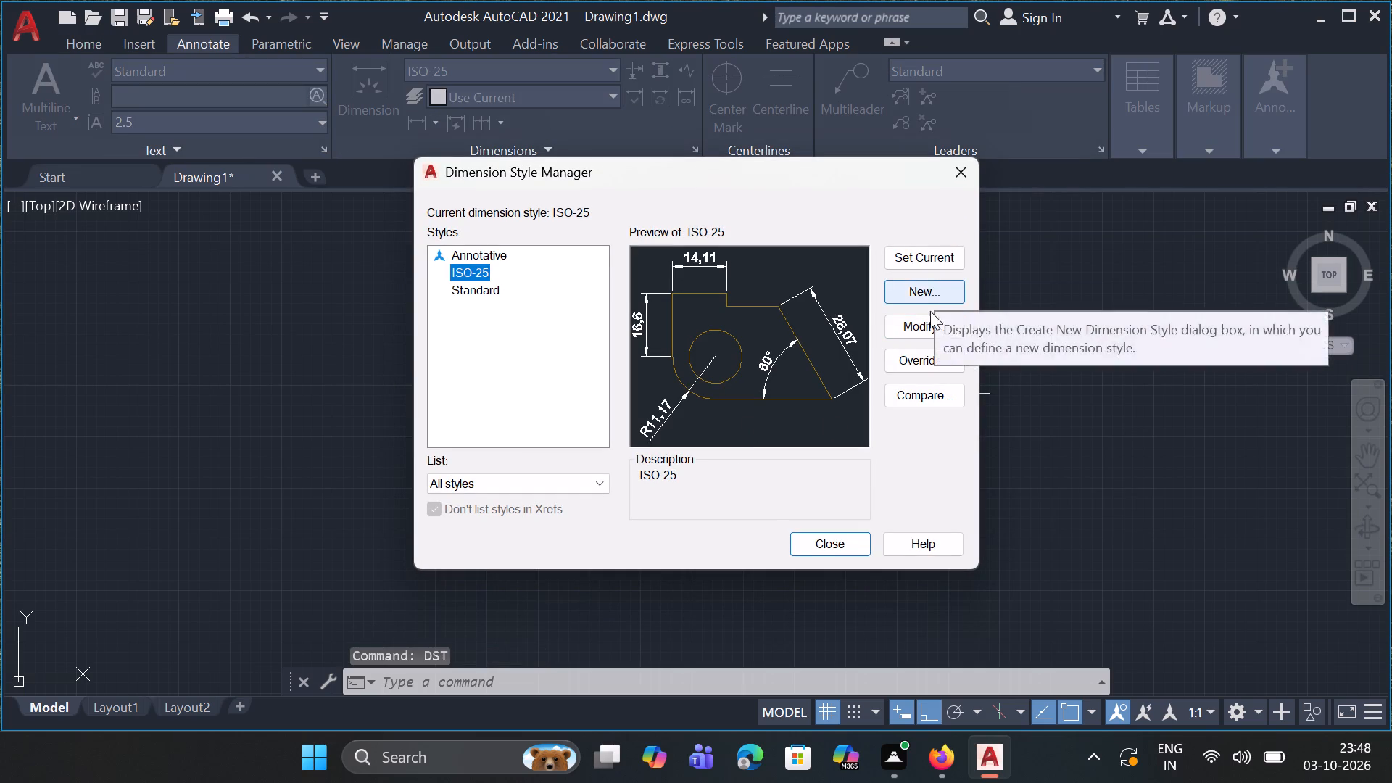
{"action": "left_click", "coordinate": [927, 326]}
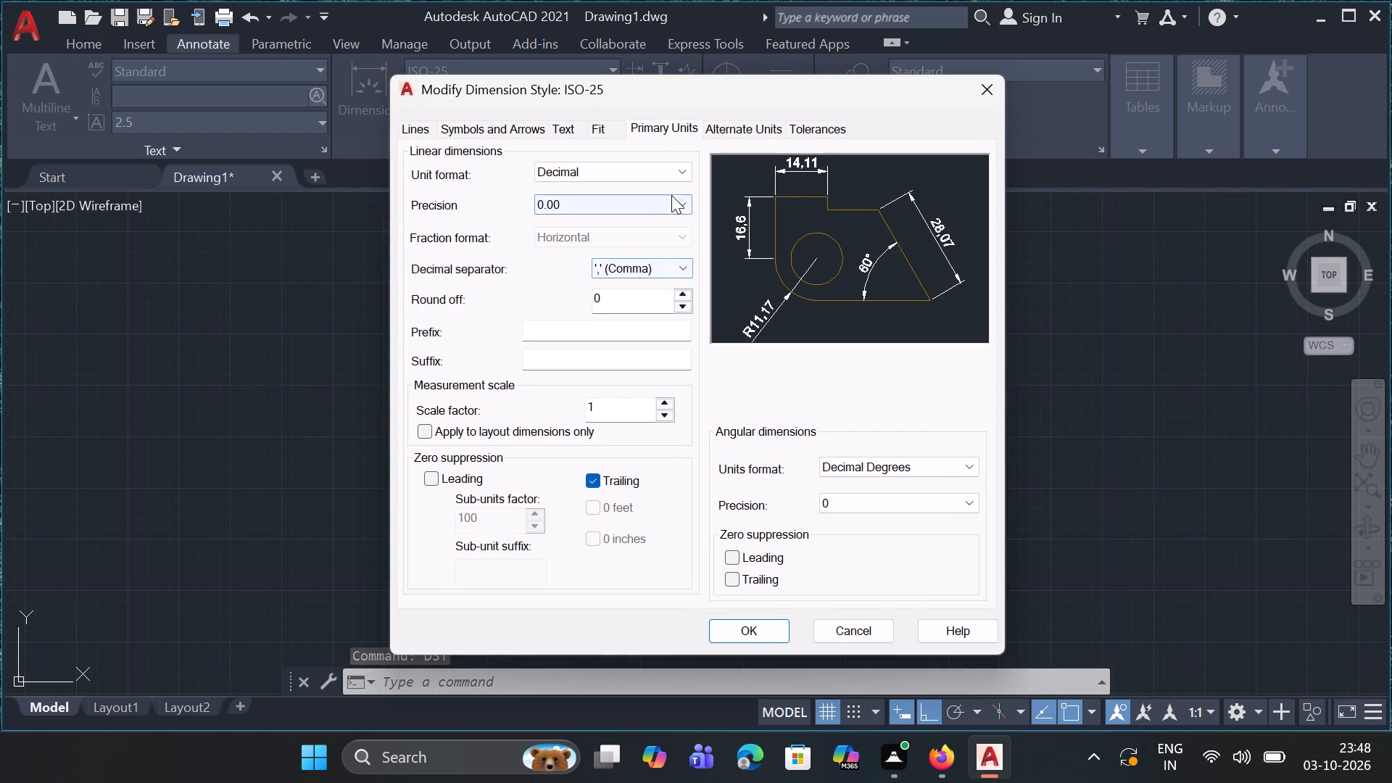
{"action": "left_click", "coordinate": [675, 201]}
{"action": "left_click", "coordinate": [615, 222]}
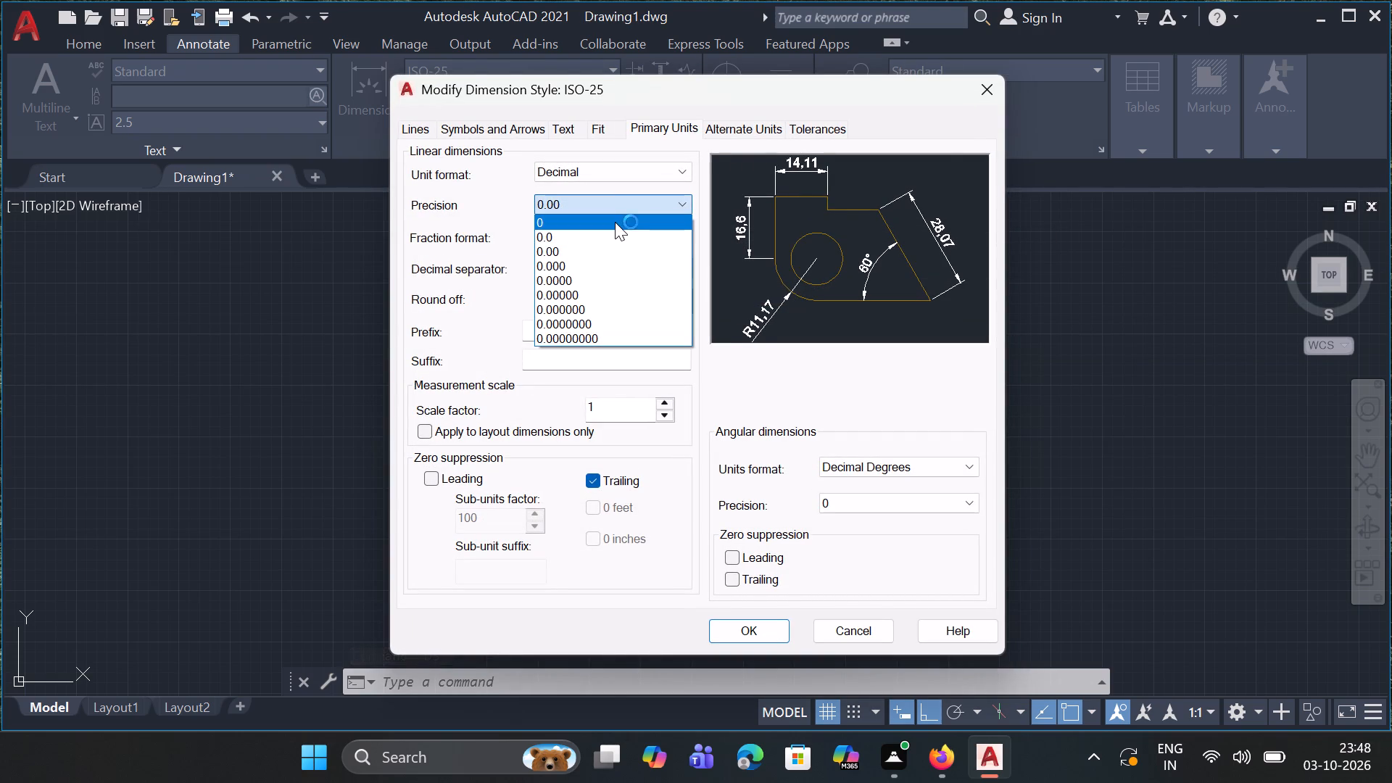
{"action": "left_click", "coordinate": [746, 631]}
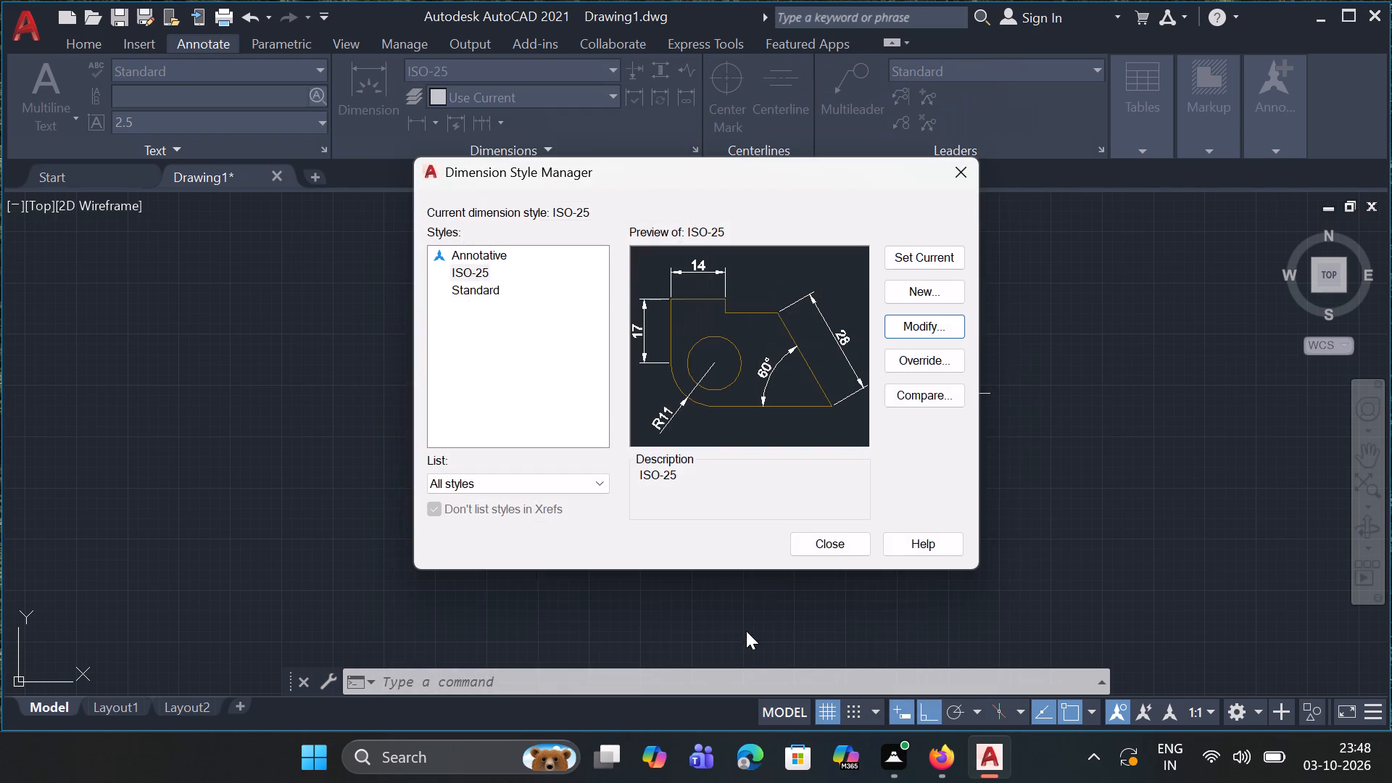
{"action": "left_click", "coordinate": [935, 264]}
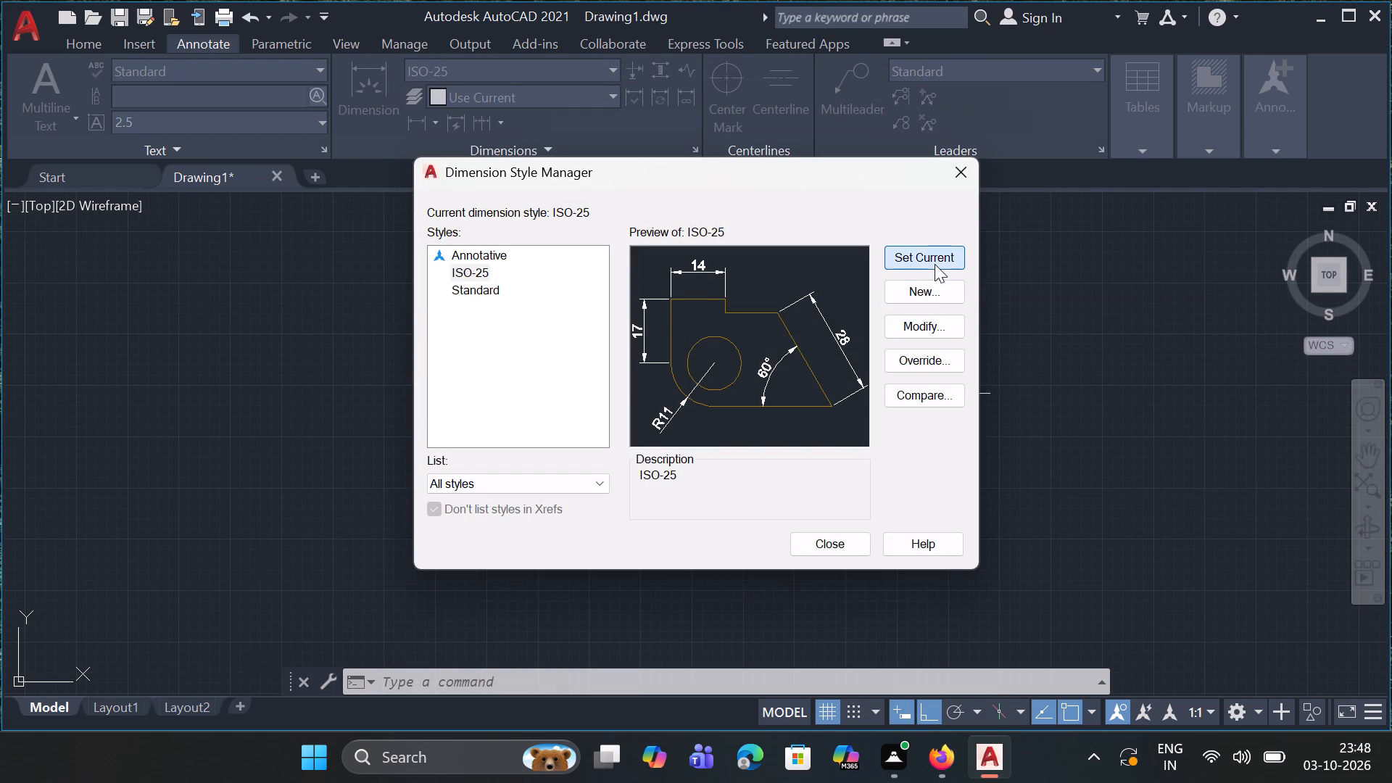
{"action": "left_click", "coordinate": [840, 547]}
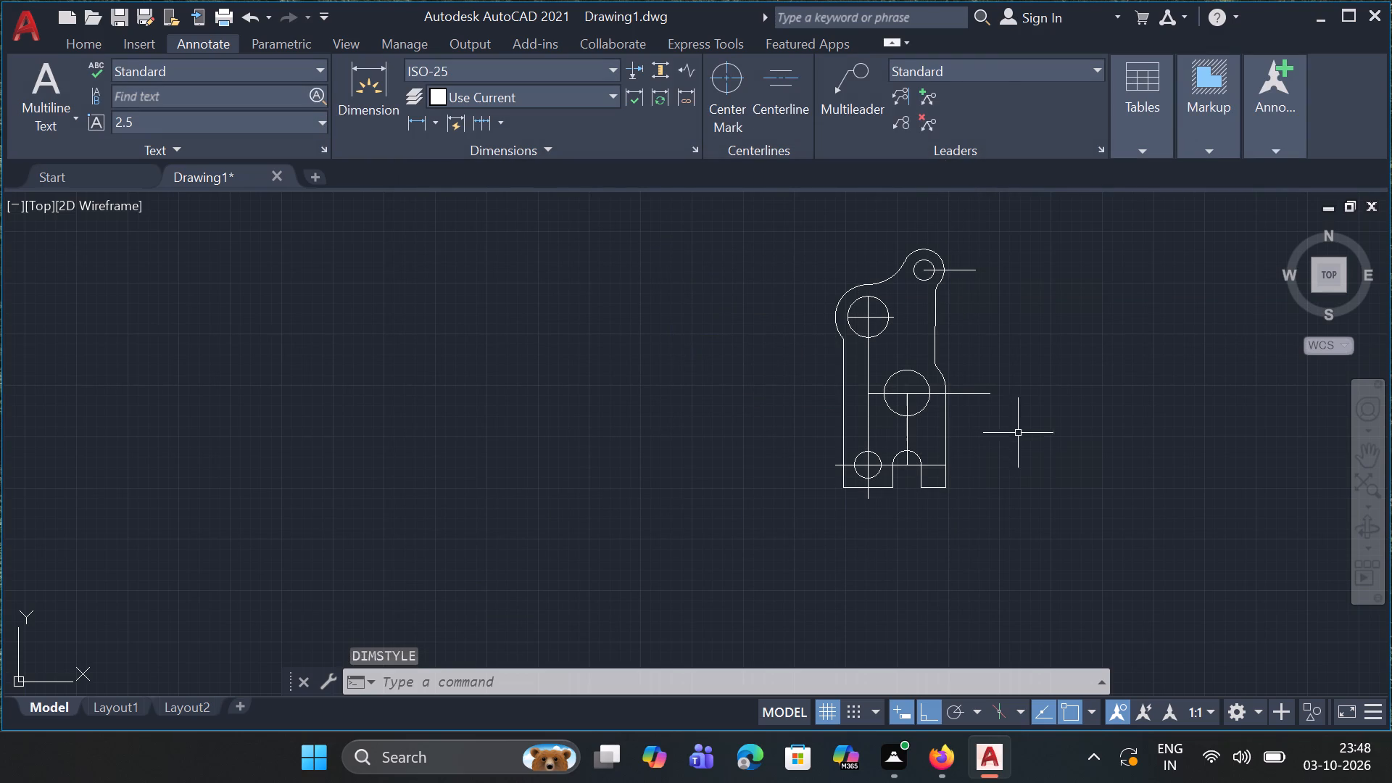
Add a vertical linear dimension between the middle and top holes' horizontal centre lines, placed just outside the profile's right edge.
{"action": "key", "text": "l"}
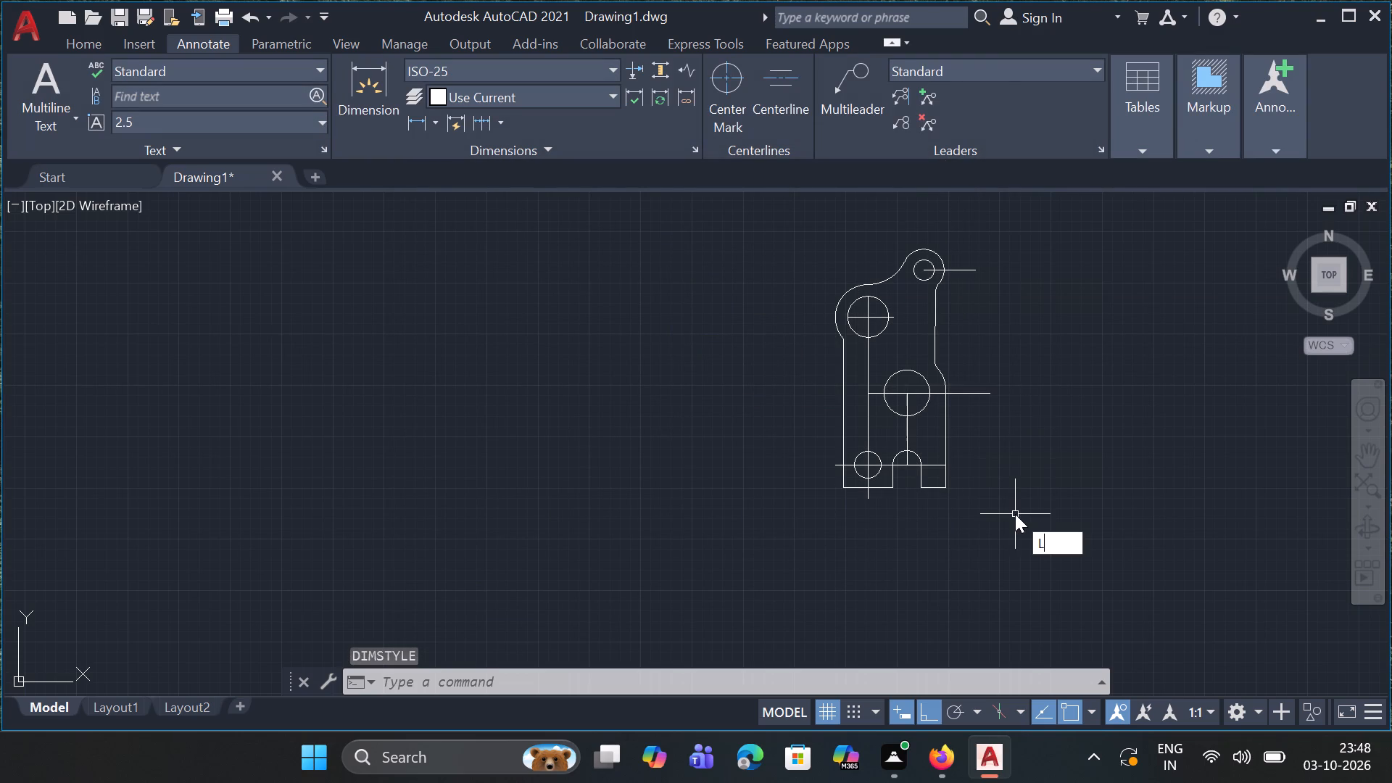
{"action": "key", "text": "Escape"}
{"action": "type", "text": "DLI"}
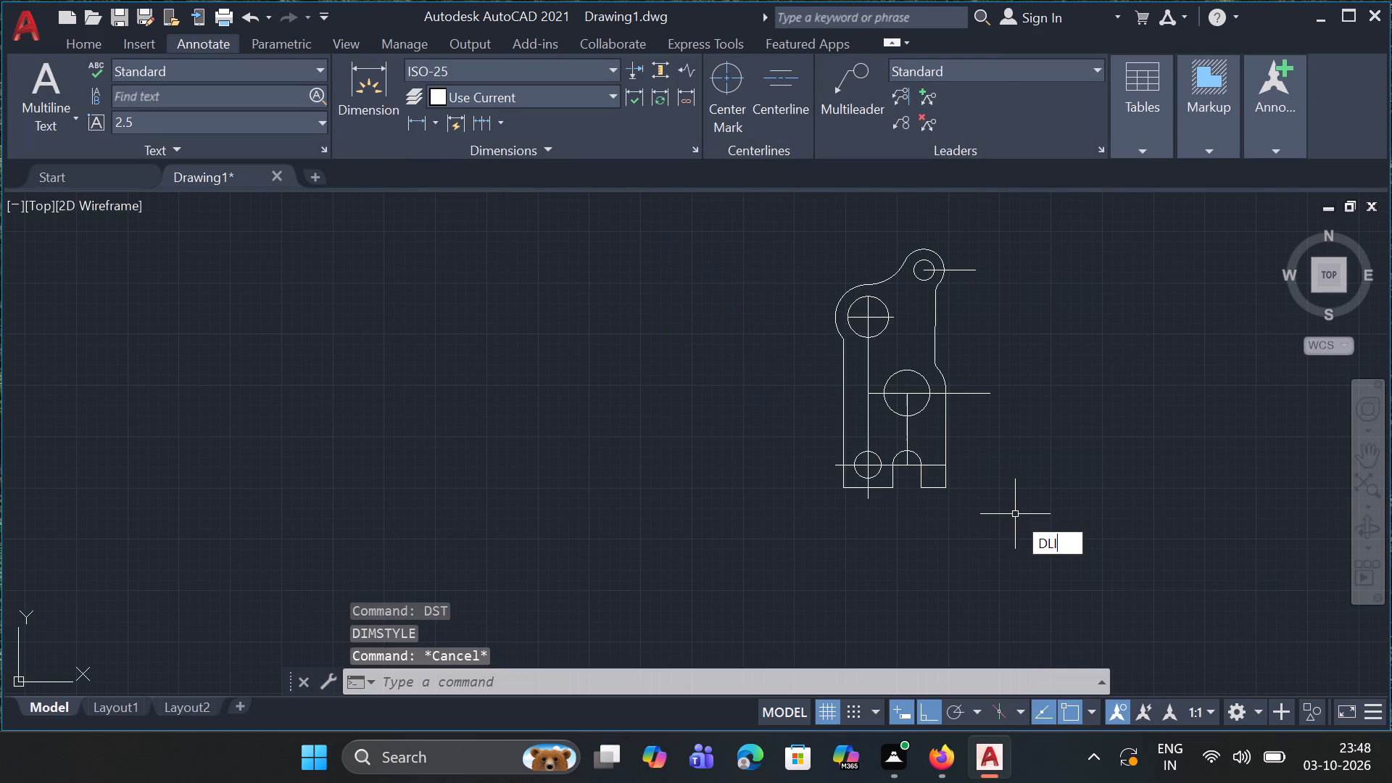
{"action": "key", "text": "Return"}
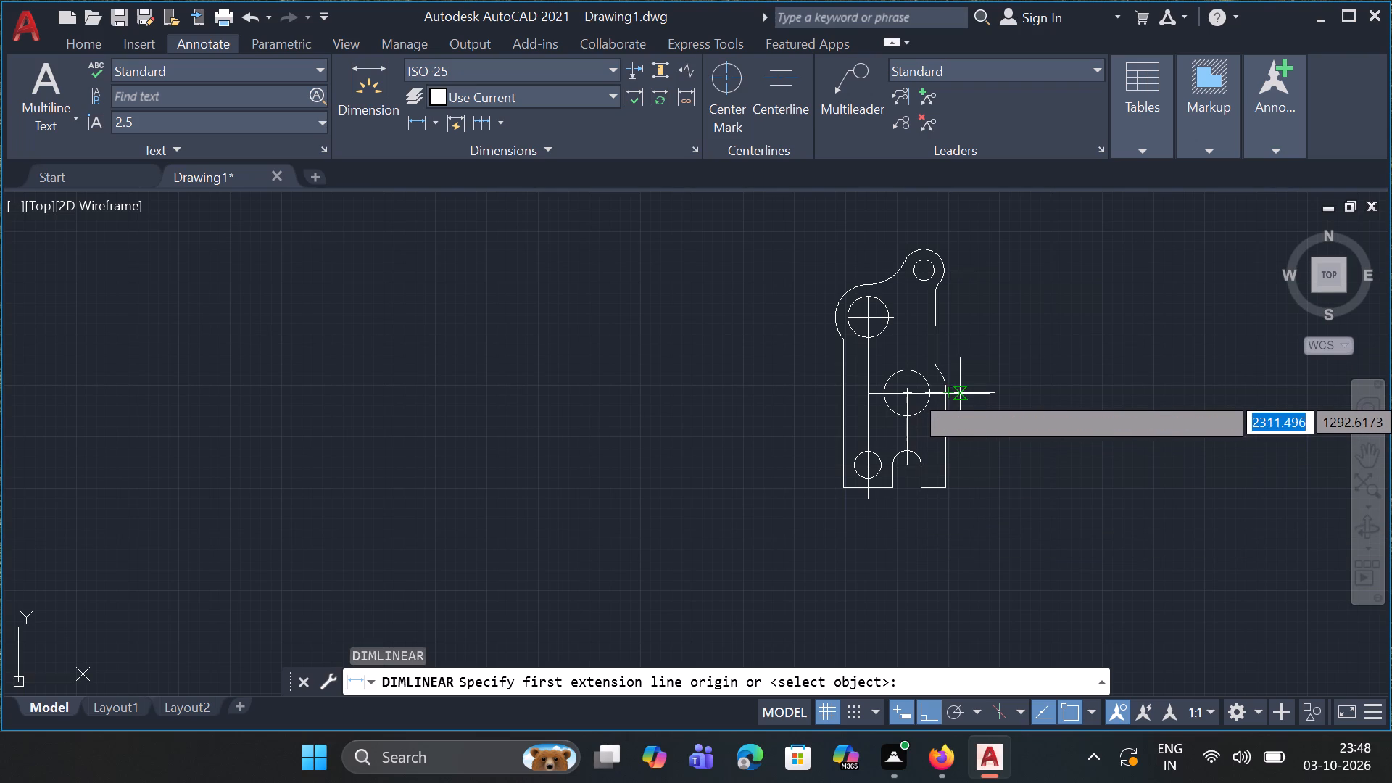
{"action": "left_click_drag", "start_coordinate": [960, 393], "coordinate": [956, 270]}
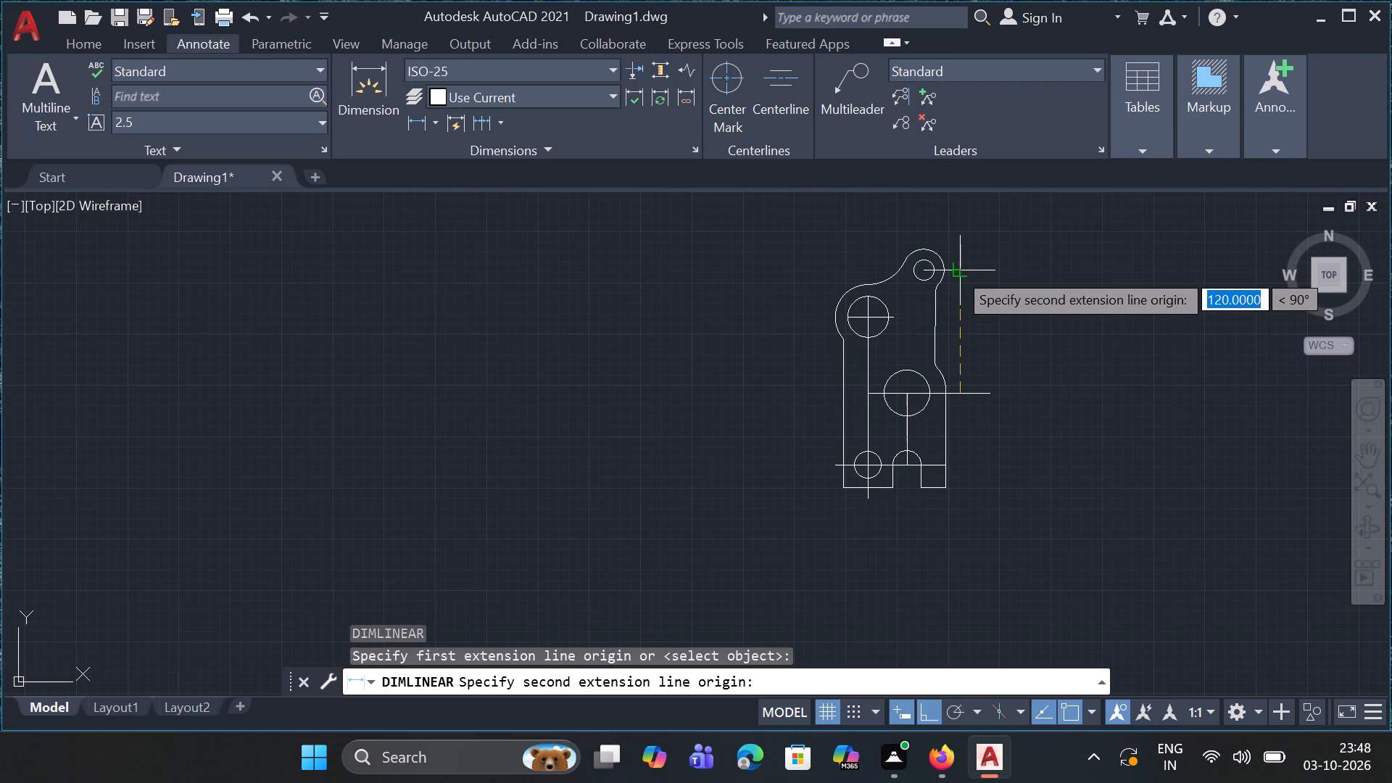
{"action": "left_click", "coordinate": [956, 270]}
{"action": "left_click", "coordinate": [960, 270]}
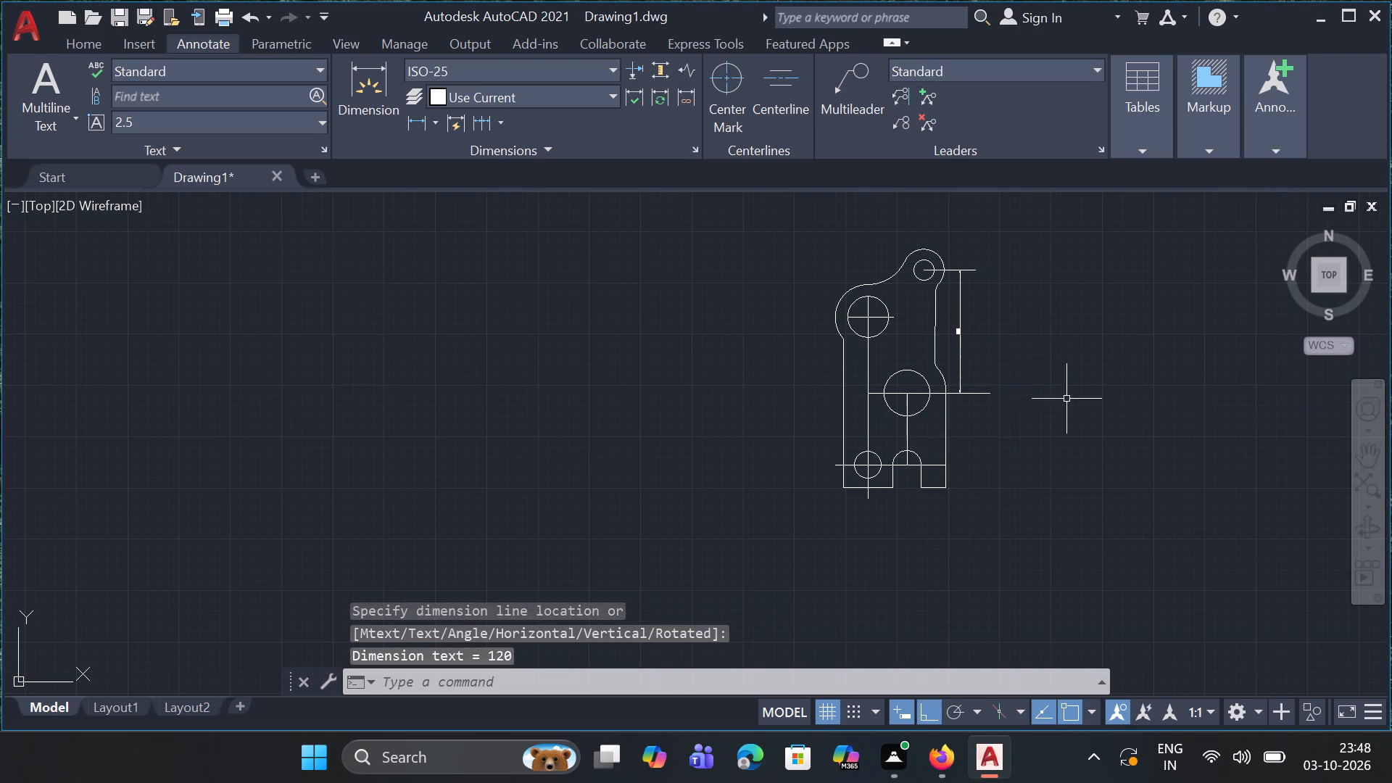
Draw centre-line segments from the top hole's centre, one downward past the hole and one leftward beyond the outer arc.
{"action": "scroll", "coordinate": [958, 343], "scroll_direction": "up", "scroll_amount": 3, "text": "ctrl"}
{"action": "scroll", "coordinate": [958, 343], "scroll_direction": "down", "scroll_amount": 4, "text": "ctrl"}
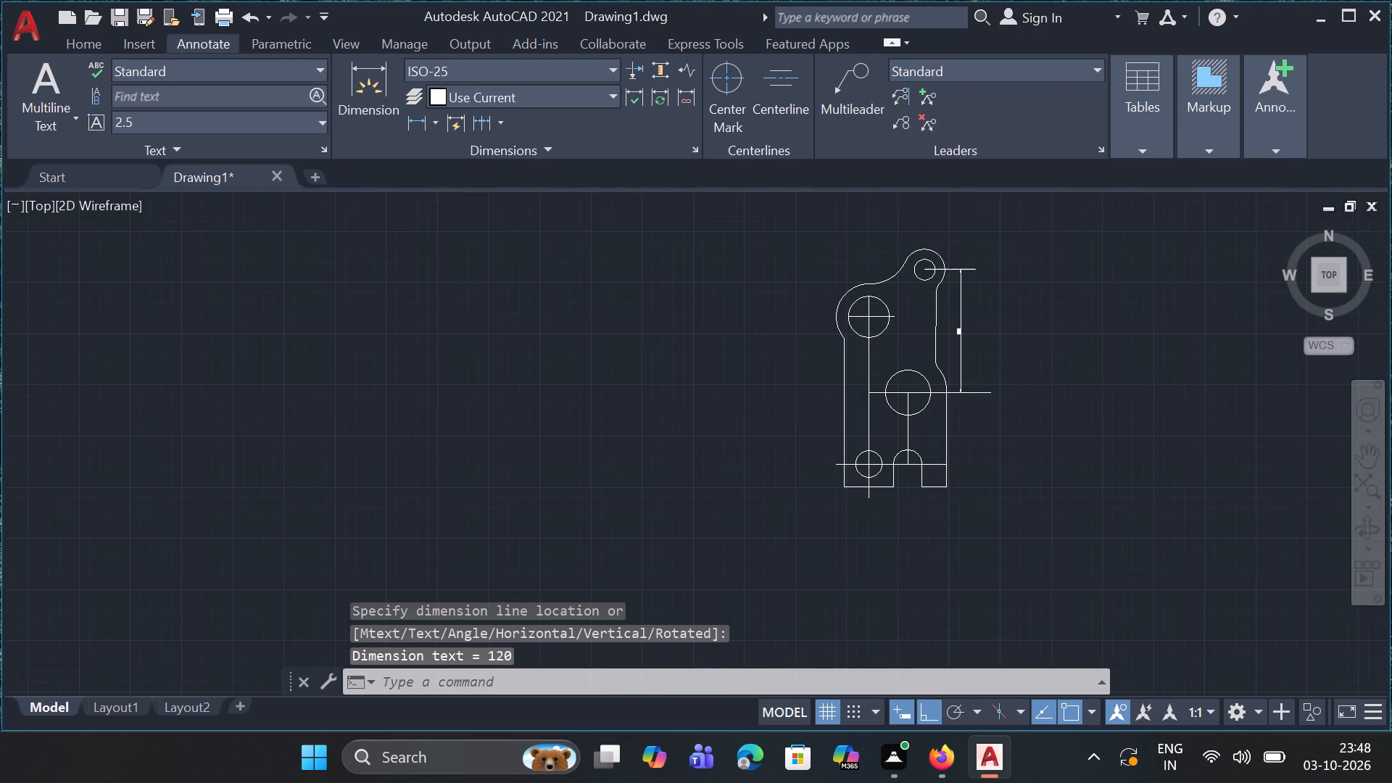
{"action": "scroll", "coordinate": [958, 343], "scroll_direction": "up", "scroll_amount": 2, "text": "ctrl"}
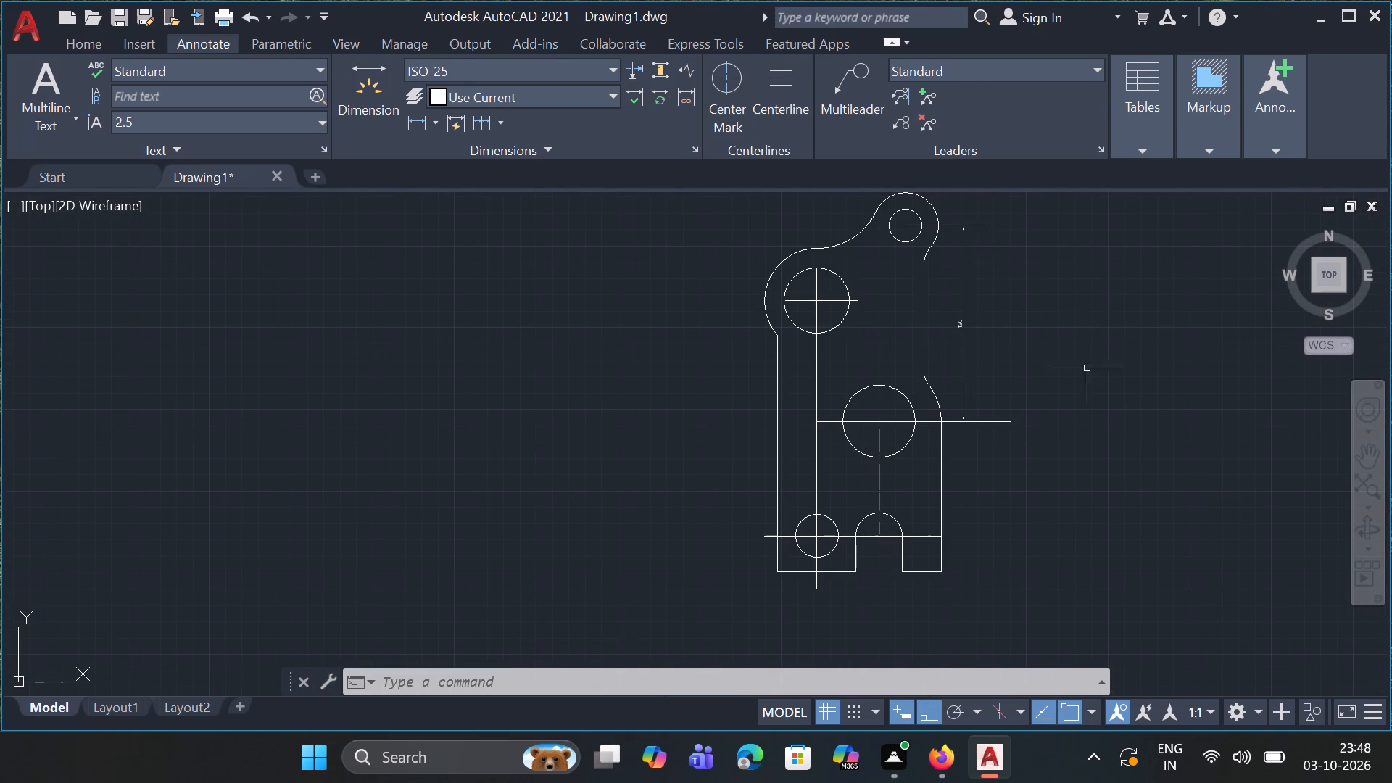
{"action": "key", "text": "l"}
{"action": "key", "text": "Return"}
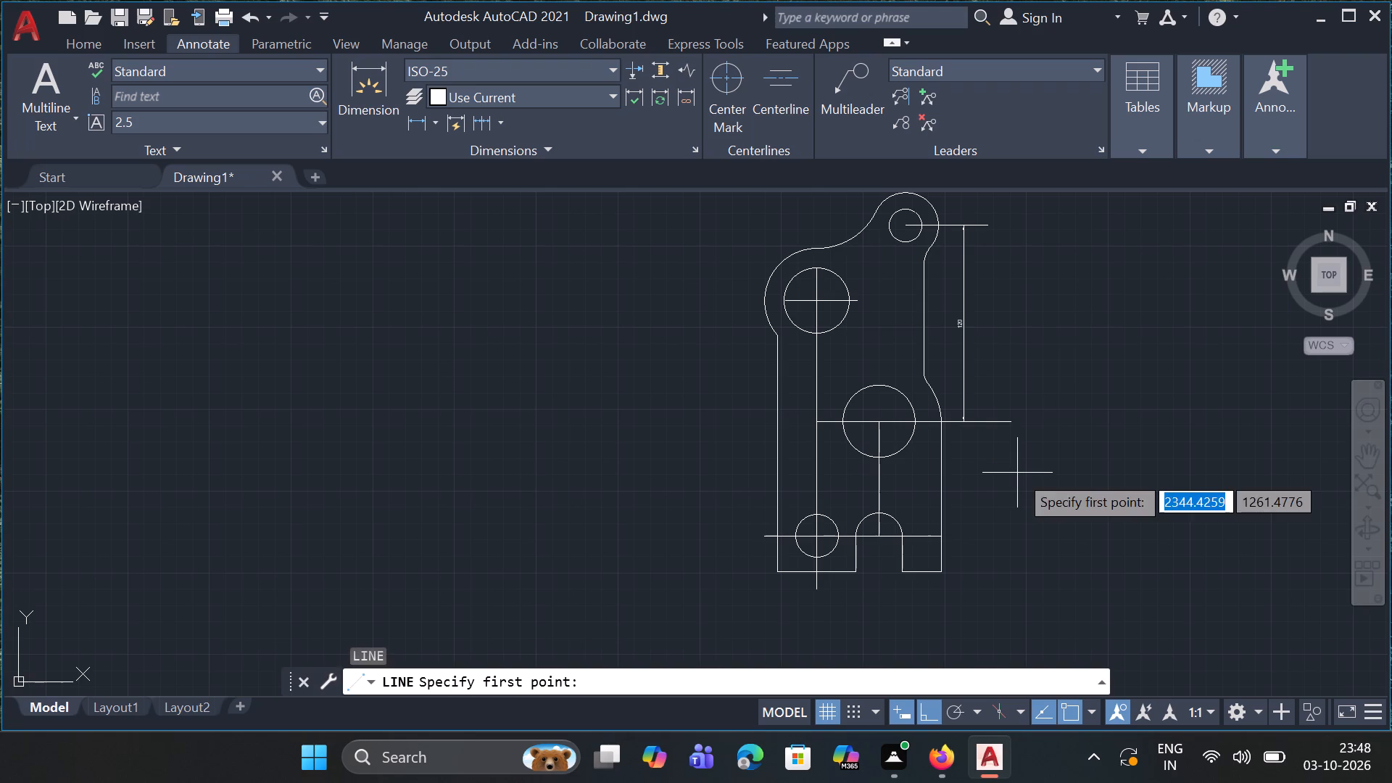
{"action": "left_click_drag", "start_coordinate": [900, 225], "coordinate": [902, 257]}
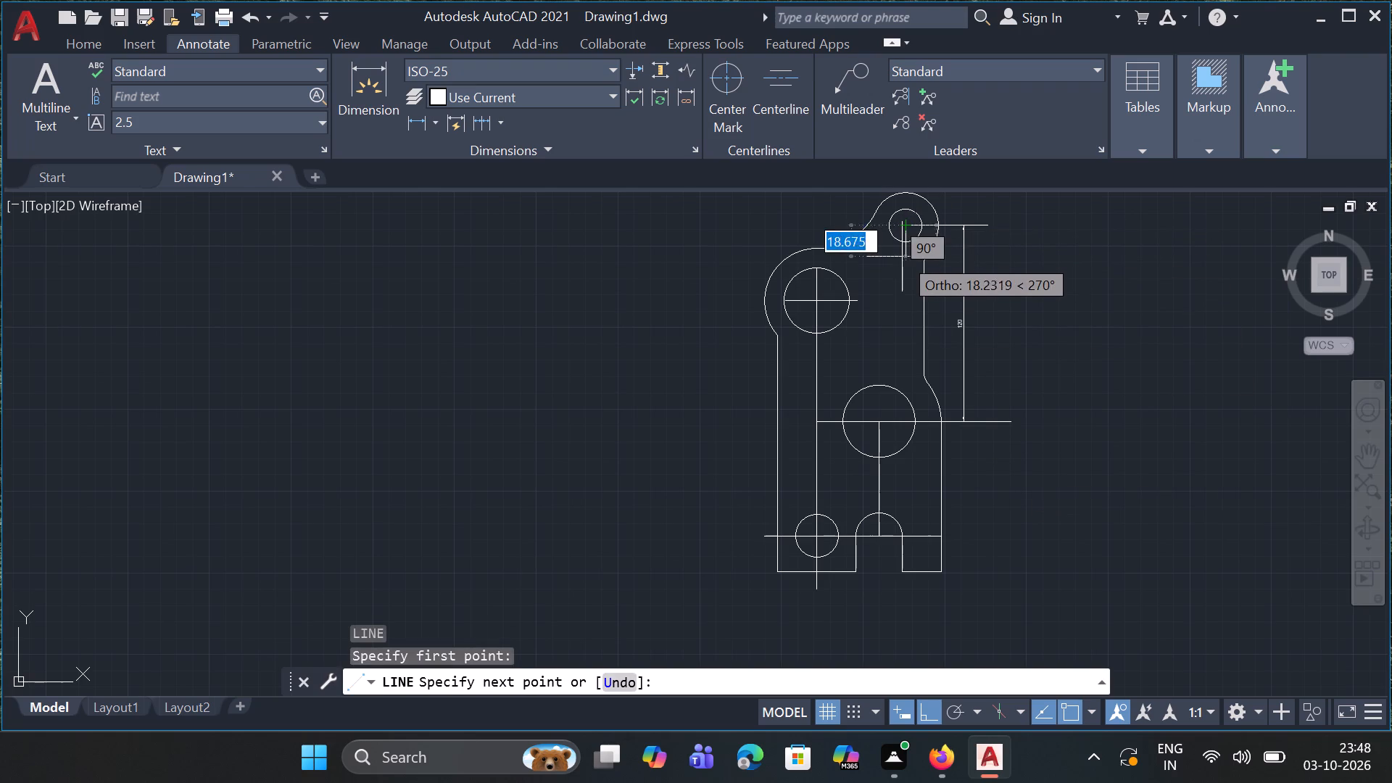
{"action": "left_click_drag", "start_coordinate": [902, 257], "coordinate": [903, 260]}
{"action": "left_click", "coordinate": [903, 260]}
{"action": "key", "text": "Escape"}
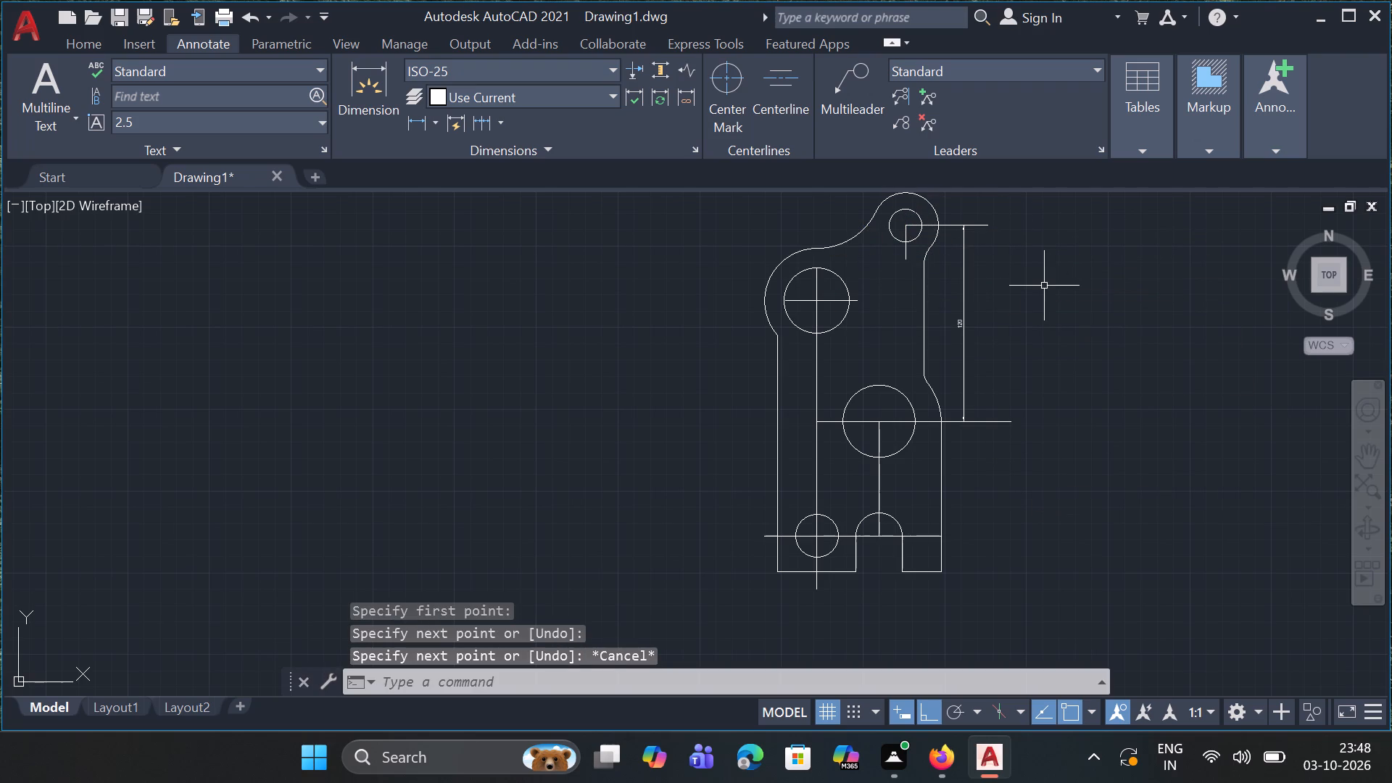
{"action": "key", "text": "l"}
{"action": "key", "text": "Return"}
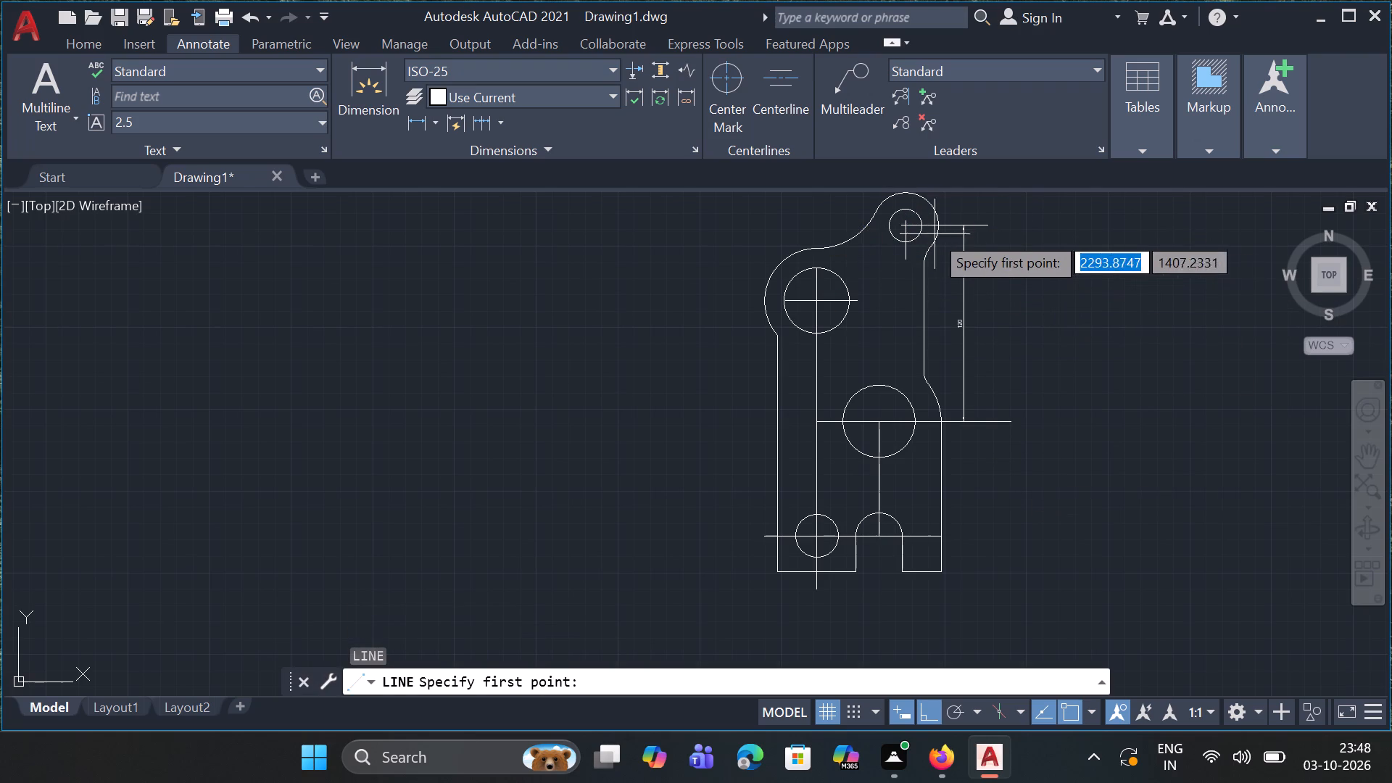
{"action": "left_click_drag", "start_coordinate": [908, 225], "coordinate": [848, 217]}
{"action": "left_click", "coordinate": [848, 217]}
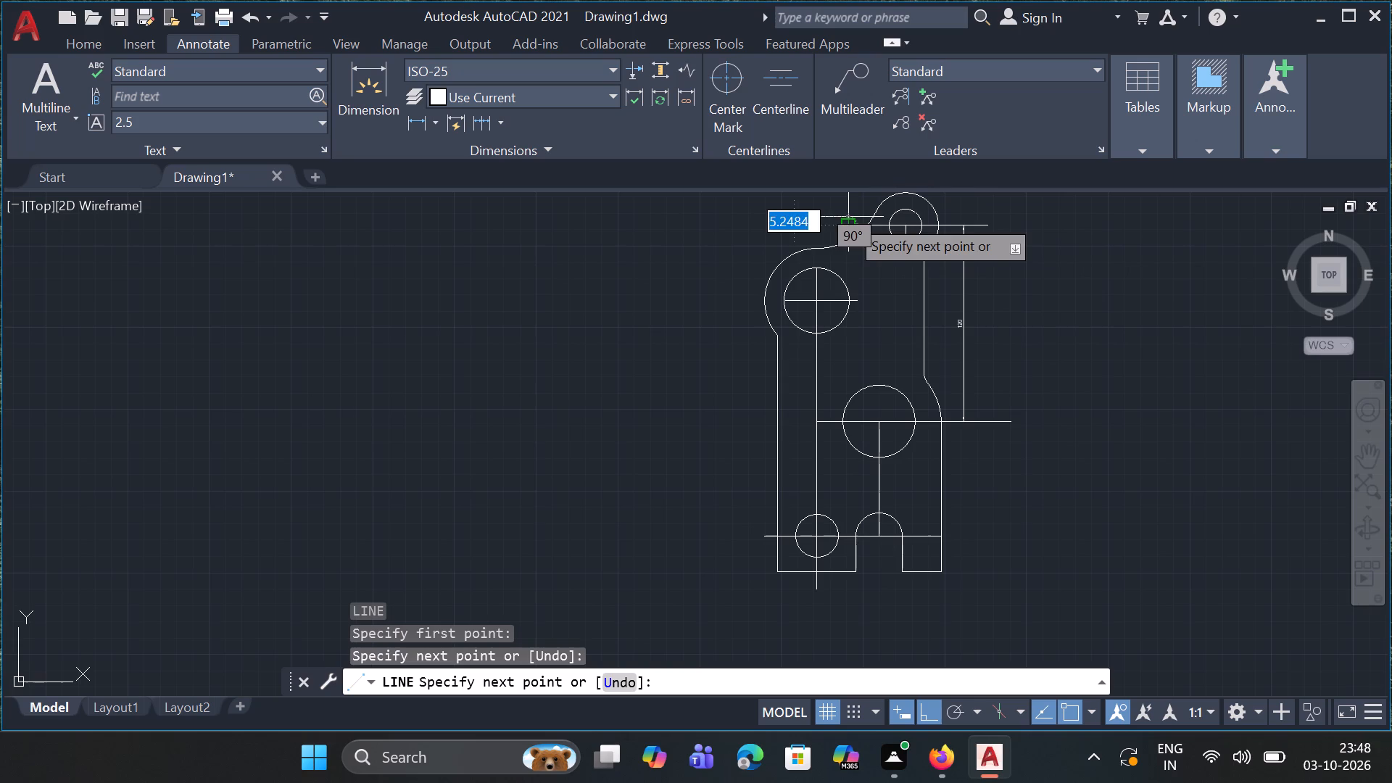
{"action": "key", "text": "Escape"}
Draw a vertical centre-line segment from the top hole's centre upward past the outer arc.
{"action": "scroll", "coordinate": [932, 361], "scroll_direction": "down", "scroll_amount": 1, "text": "ctrl"}
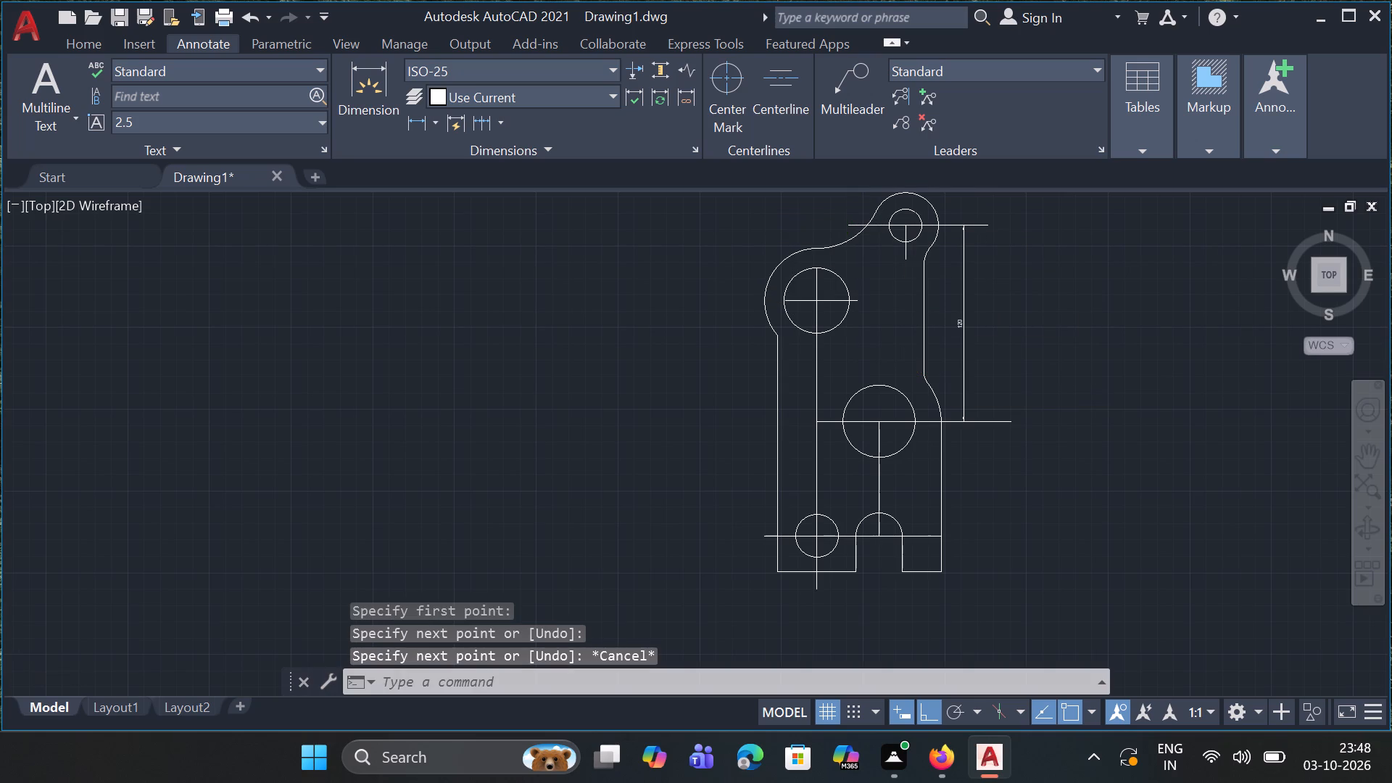
{"action": "key", "text": "l"}
{"action": "key", "text": "Return"}
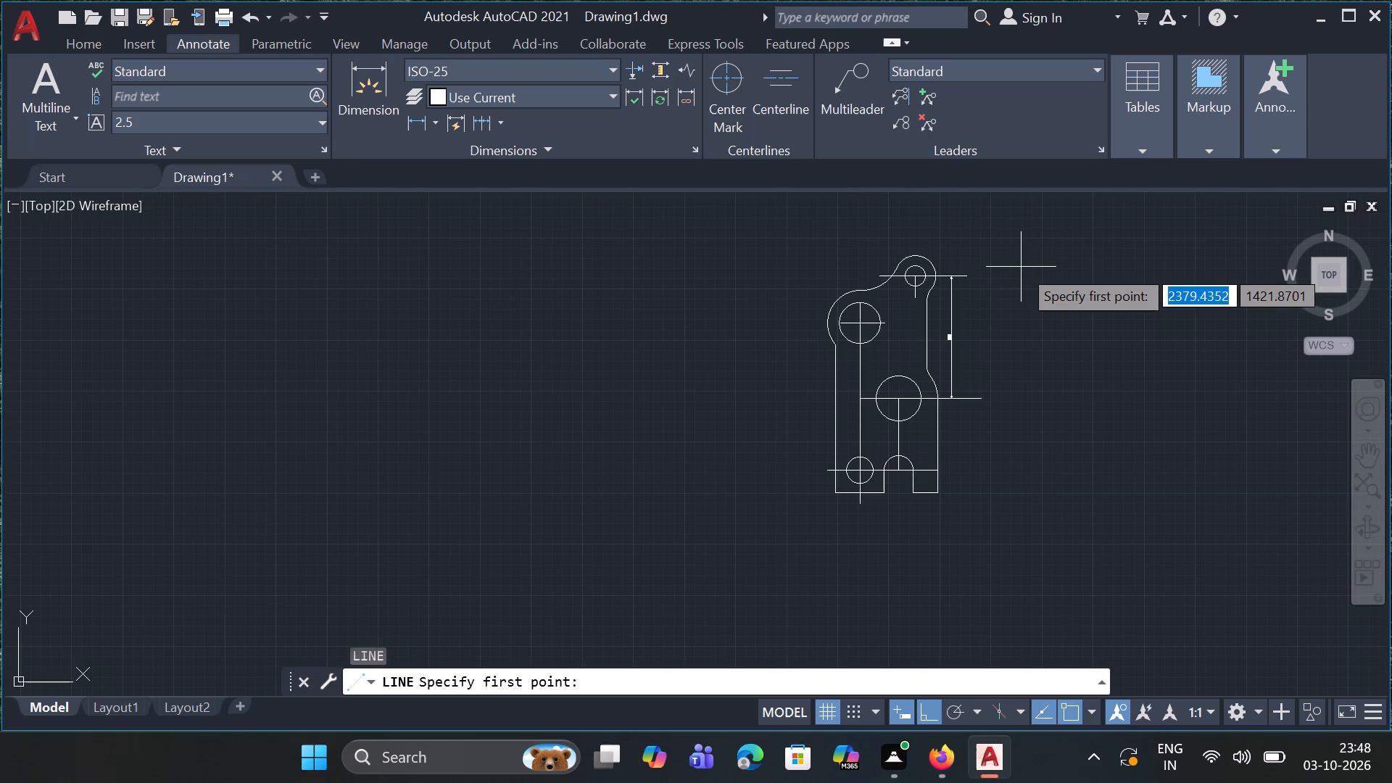
{"action": "left_click_drag", "start_coordinate": [916, 278], "coordinate": [921, 240]}
{"action": "left_click", "coordinate": [921, 240]}
{"action": "key", "text": "Escape"}
{"action": "key", "text": "Escape"}
{"action": "key", "text": "Escape"}
{"action": "key", "text": "Escape"}
{"action": "key", "text": "Escape"}
{"action": "key", "text": "Escape"}
{"action": "key", "text": "Escape"}
{"action": "key", "text": "Escape"}
{"action": "key", "text": "Escape"}
{"action": "key", "text": "Escape"}
{"action": "key", "text": "Escape"}
{"action": "key", "text": "Escape"}
{"action": "key", "text": "Escape"}
{"action": "key", "text": "Escape"}
{"action": "key", "text": "Escape"}
{"action": "key", "text": "Escape"}
{"action": "key", "text": "Escape"}
{"action": "key", "text": "Escape"}
{"action": "key", "text": "Escape"}
{"action": "key", "text": "Escape"}
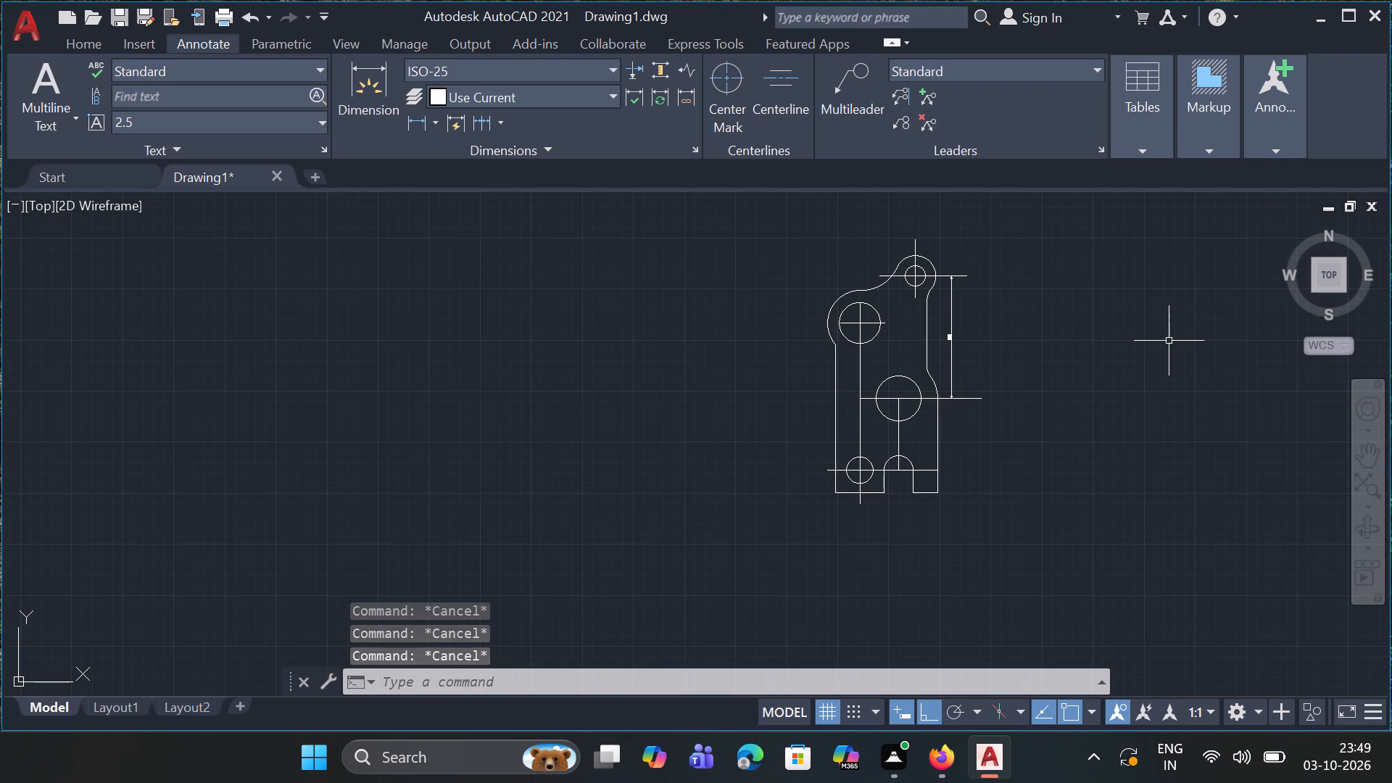
Extend the upper-left hole's horizontal centre line with line segments, leftward beyond the outer arc and rightward past the hole.
{"action": "key", "text": "l"}
{"action": "key", "text": "Return"}
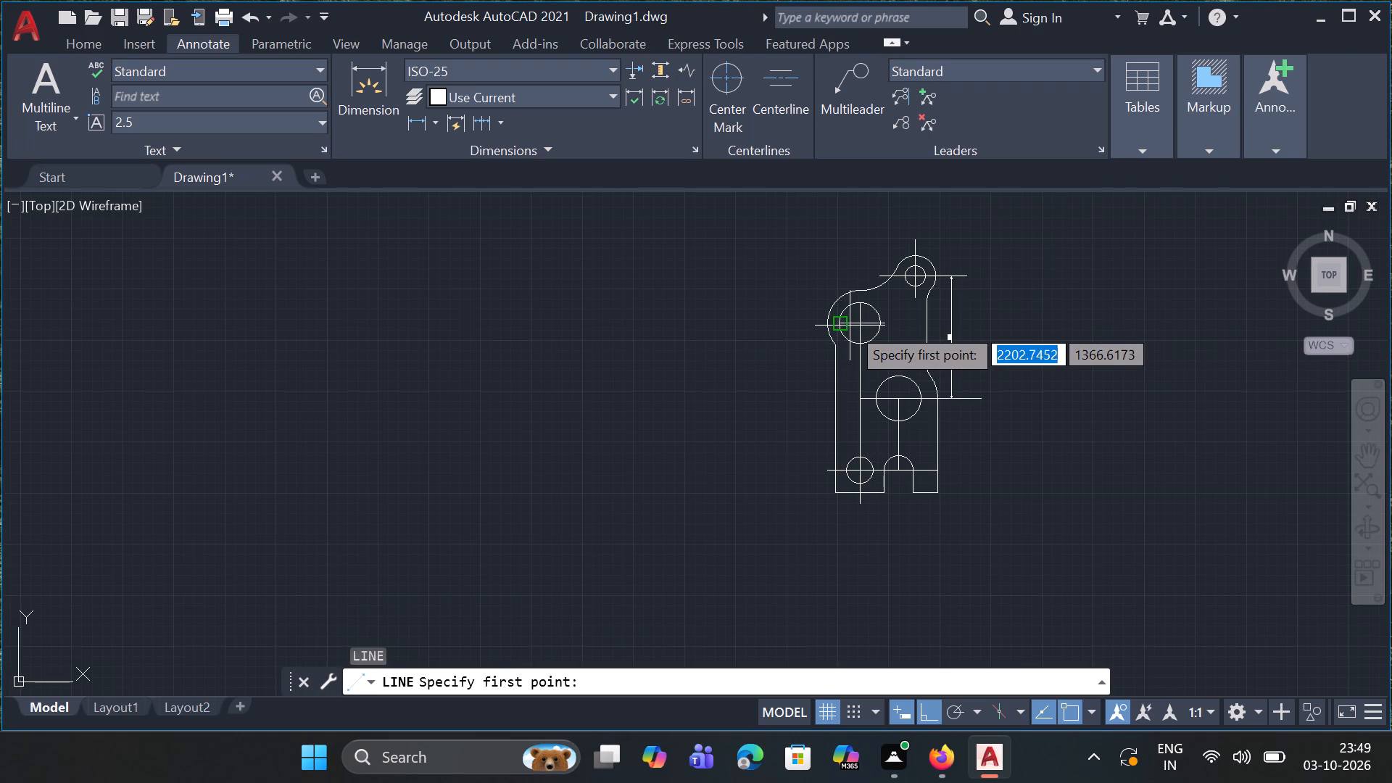
{"action": "left_click", "coordinate": [841, 323]}
{"action": "left_click", "coordinate": [808, 324]}
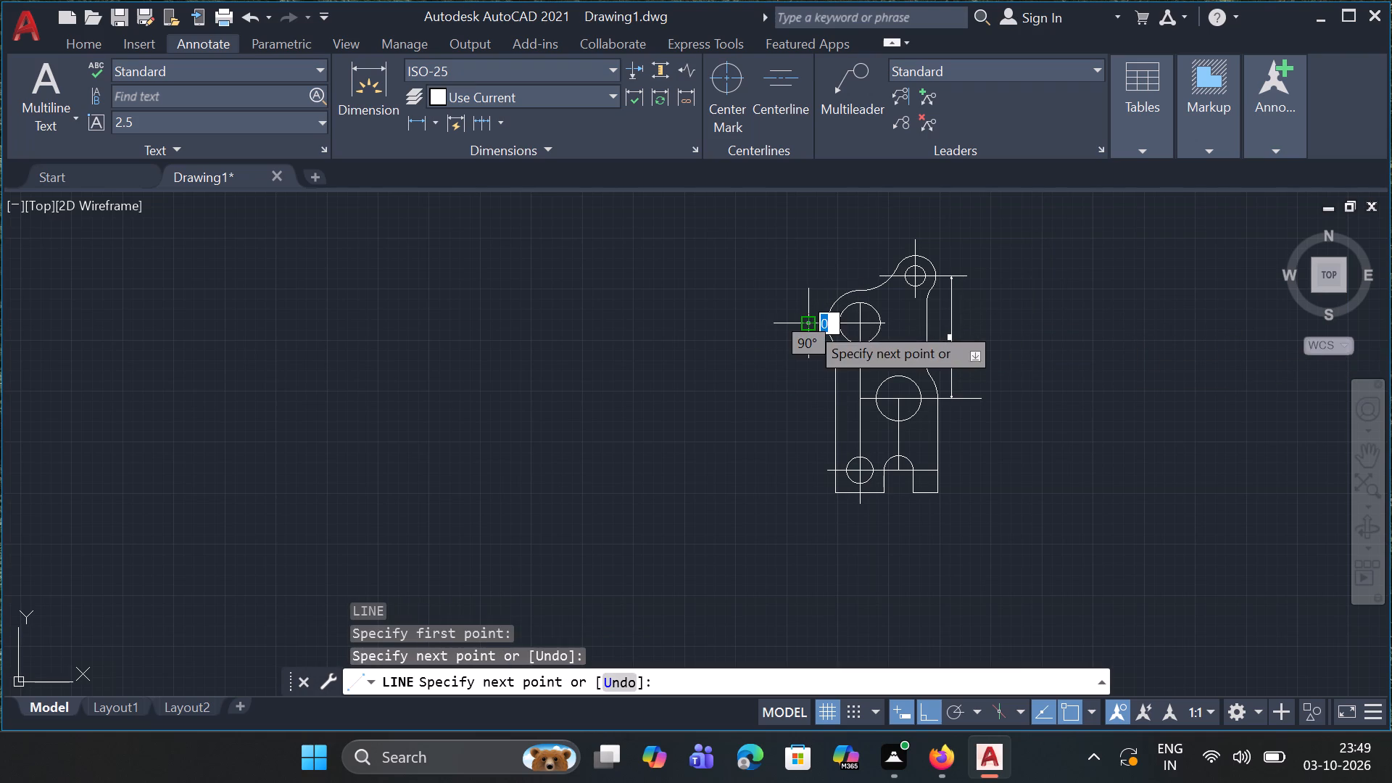
{"action": "key", "text": "Escape"}
{"action": "key", "text": "Escape"}
{"action": "key", "text": "Escape"}
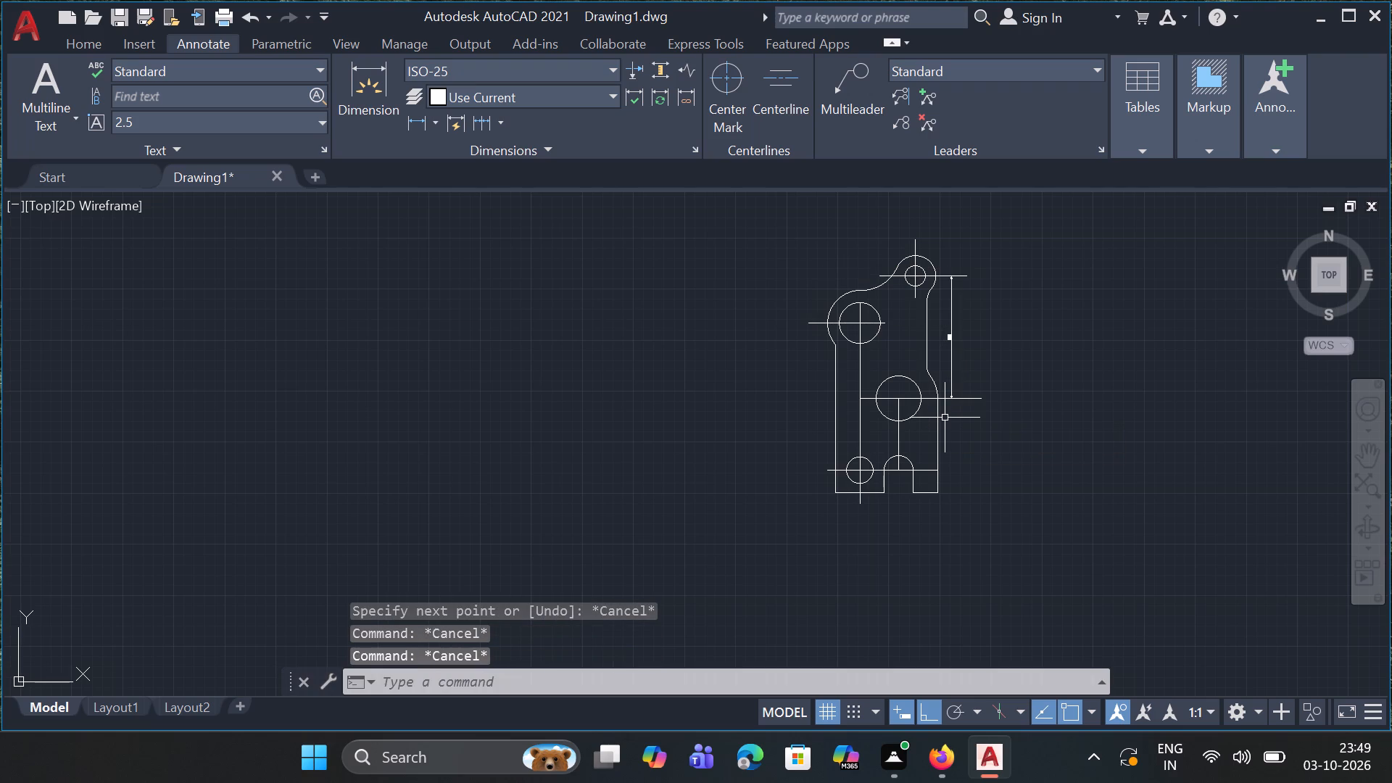
{"action": "key", "text": "l"}
{"action": "key", "text": "Return"}
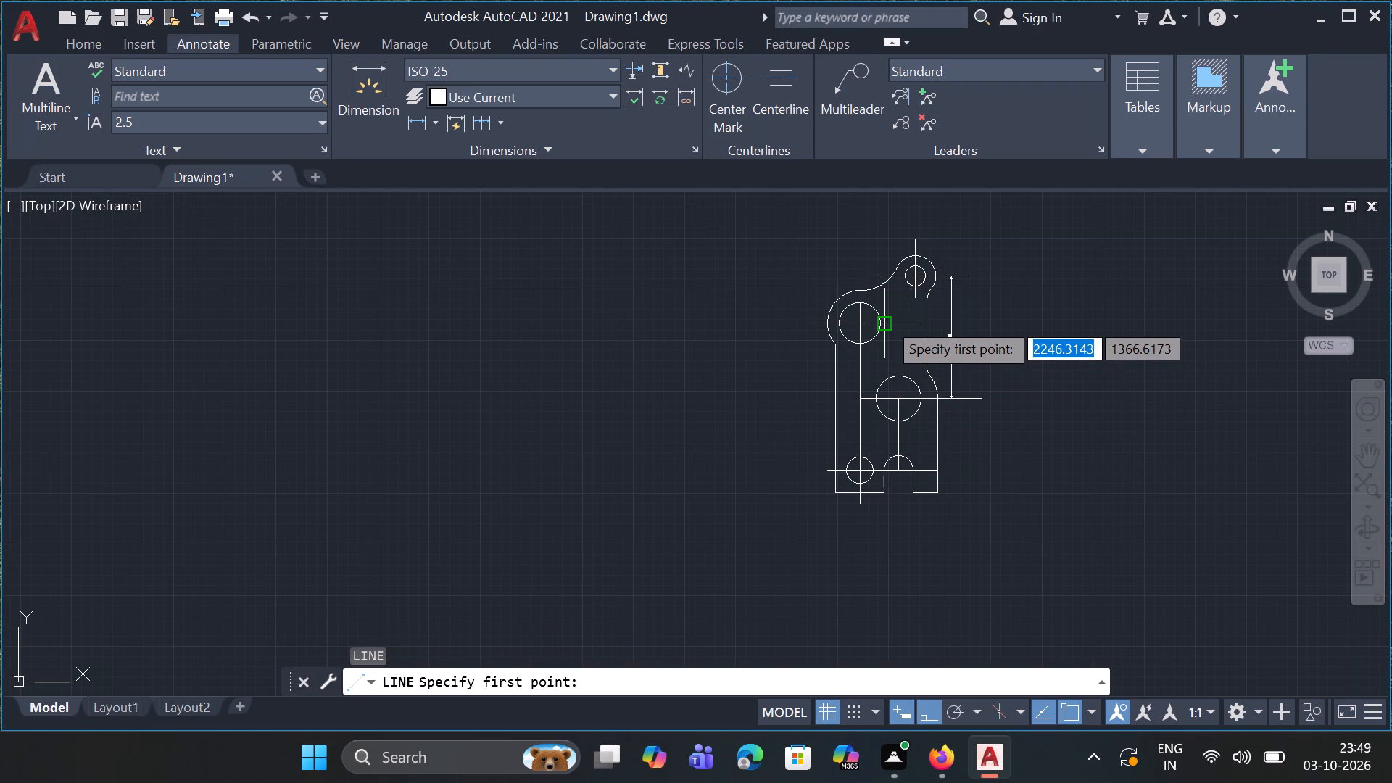
{"action": "left_click_drag", "start_coordinate": [886, 320], "coordinate": [902, 320]}
{"action": "left_click", "coordinate": [902, 320]}
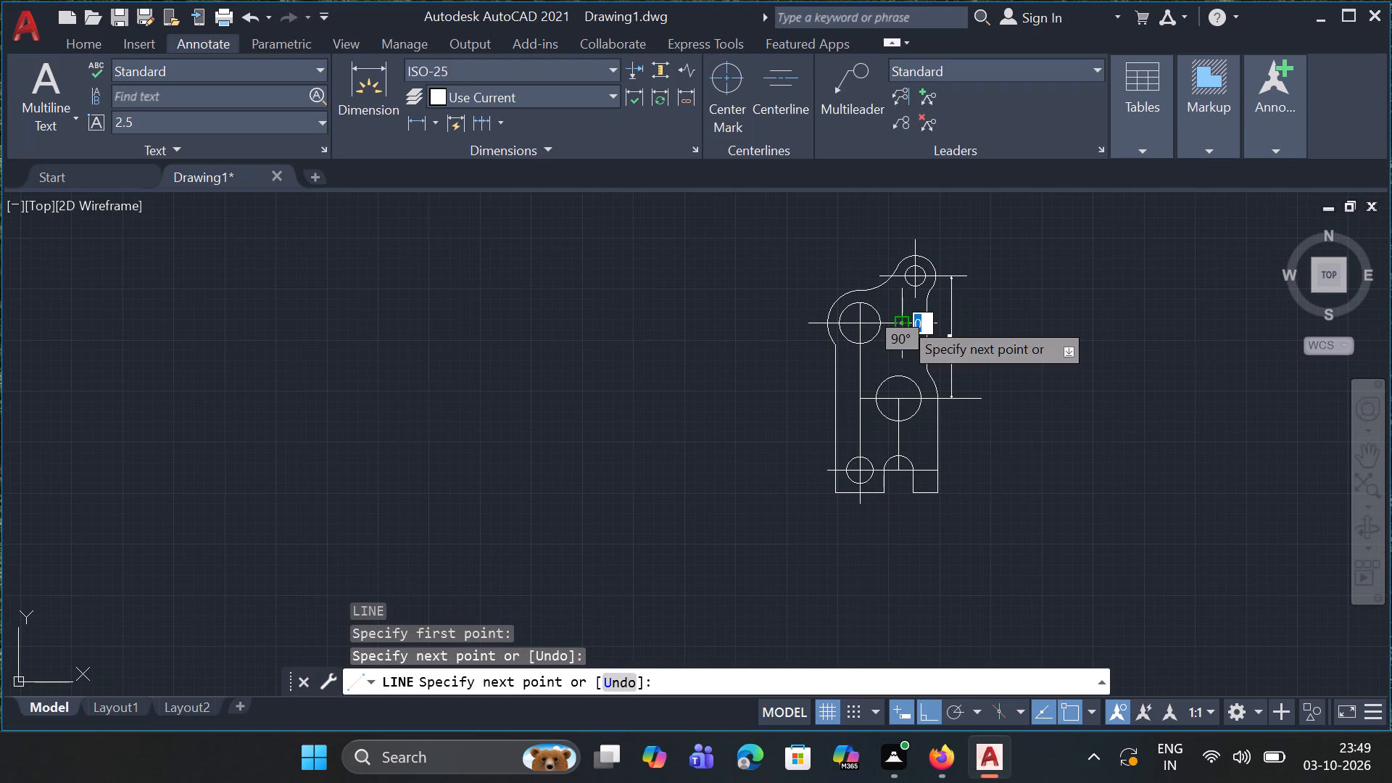
{"action": "key", "text": "Escape"}
{"action": "key", "text": "Escape"}
{"action": "key", "text": "Escape"}
{"action": "key", "text": "Escape"}
{"action": "key", "text": "Escape"}
{"action": "key", "text": "Escape"}
{"action": "key", "text": "Escape"}
{"action": "key", "text": "Escape"}
{"action": "key", "text": "Escape"}
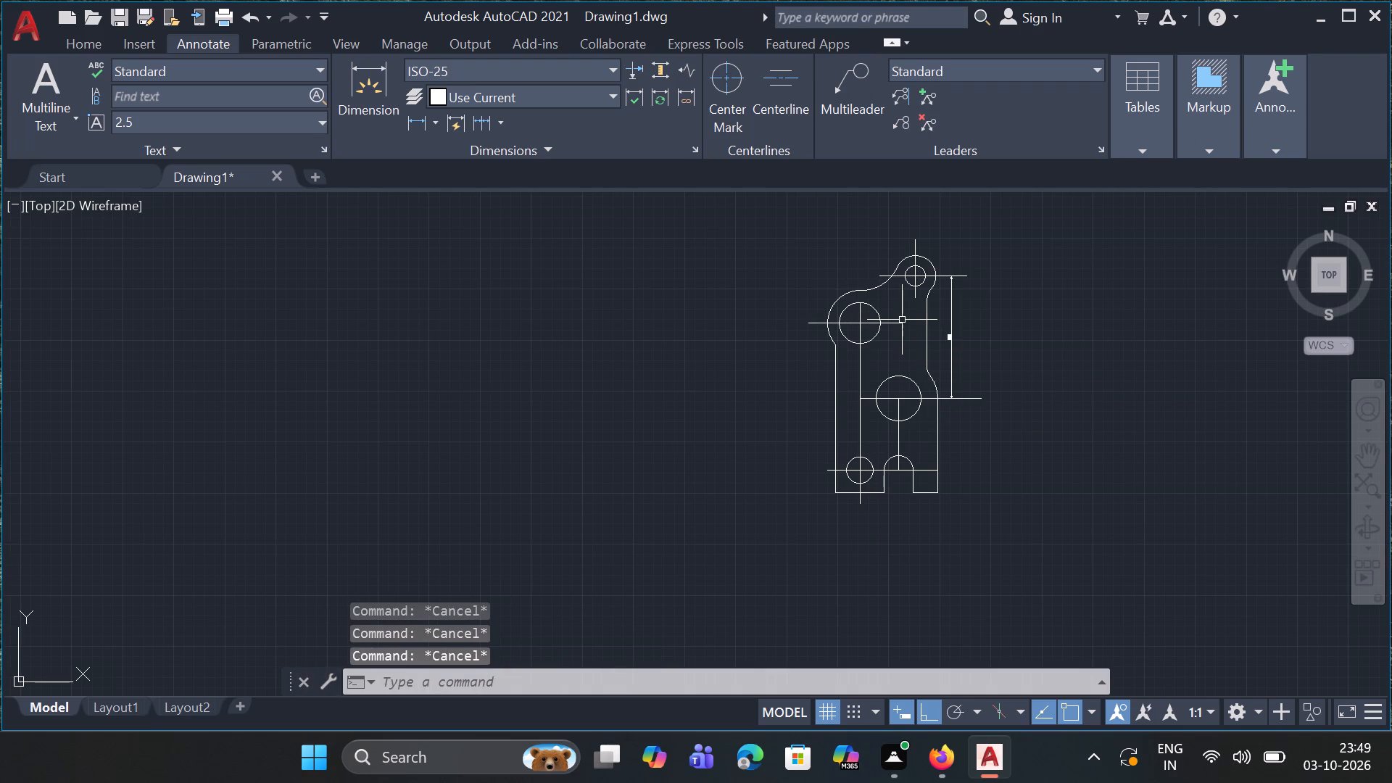
Draw a vertical centre-line segment from the middle hole's centre upward to just above the hole.
{"action": "key", "text": "l"}
{"action": "key", "text": "Return"}
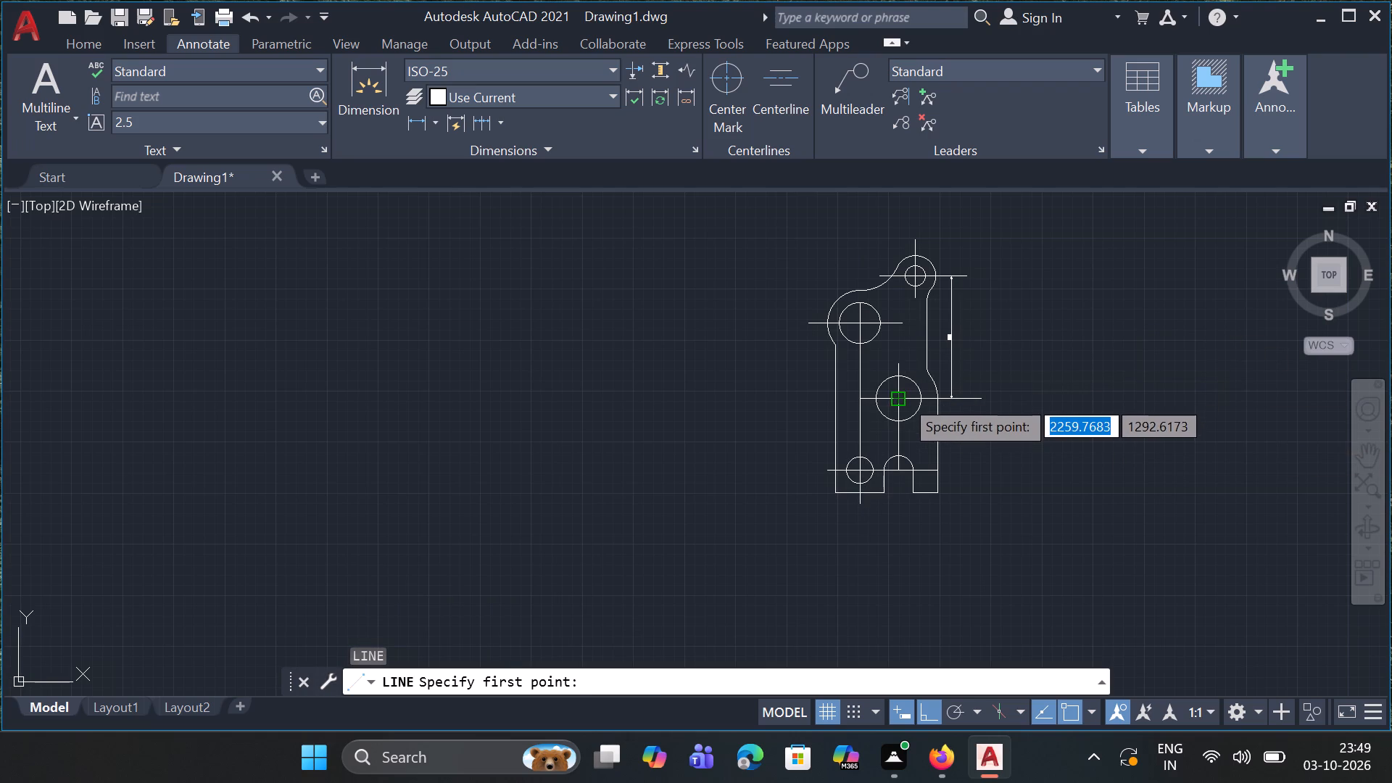
{"action": "left_click_drag", "start_coordinate": [903, 397], "coordinate": [900, 364]}
{"action": "left_click", "coordinate": [900, 364]}
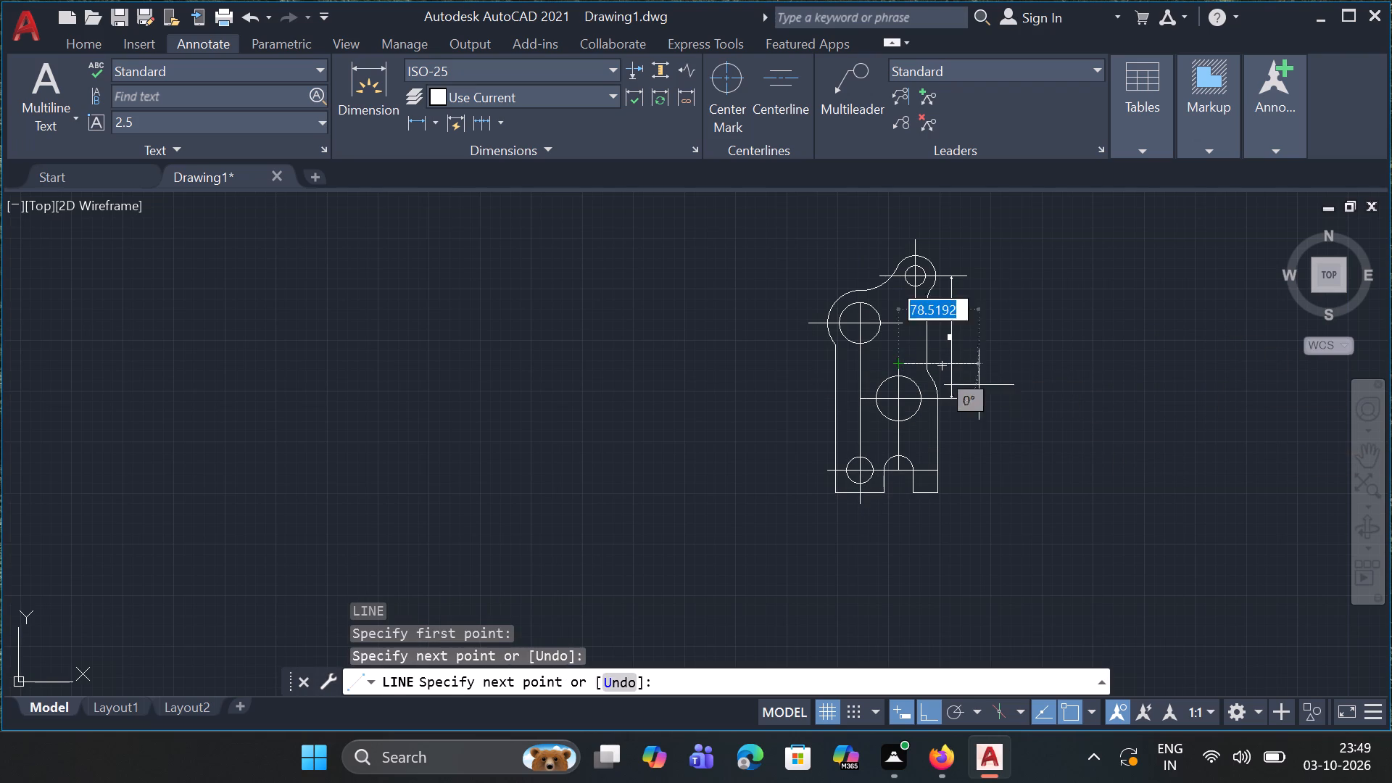
{"action": "key", "text": "Escape"}
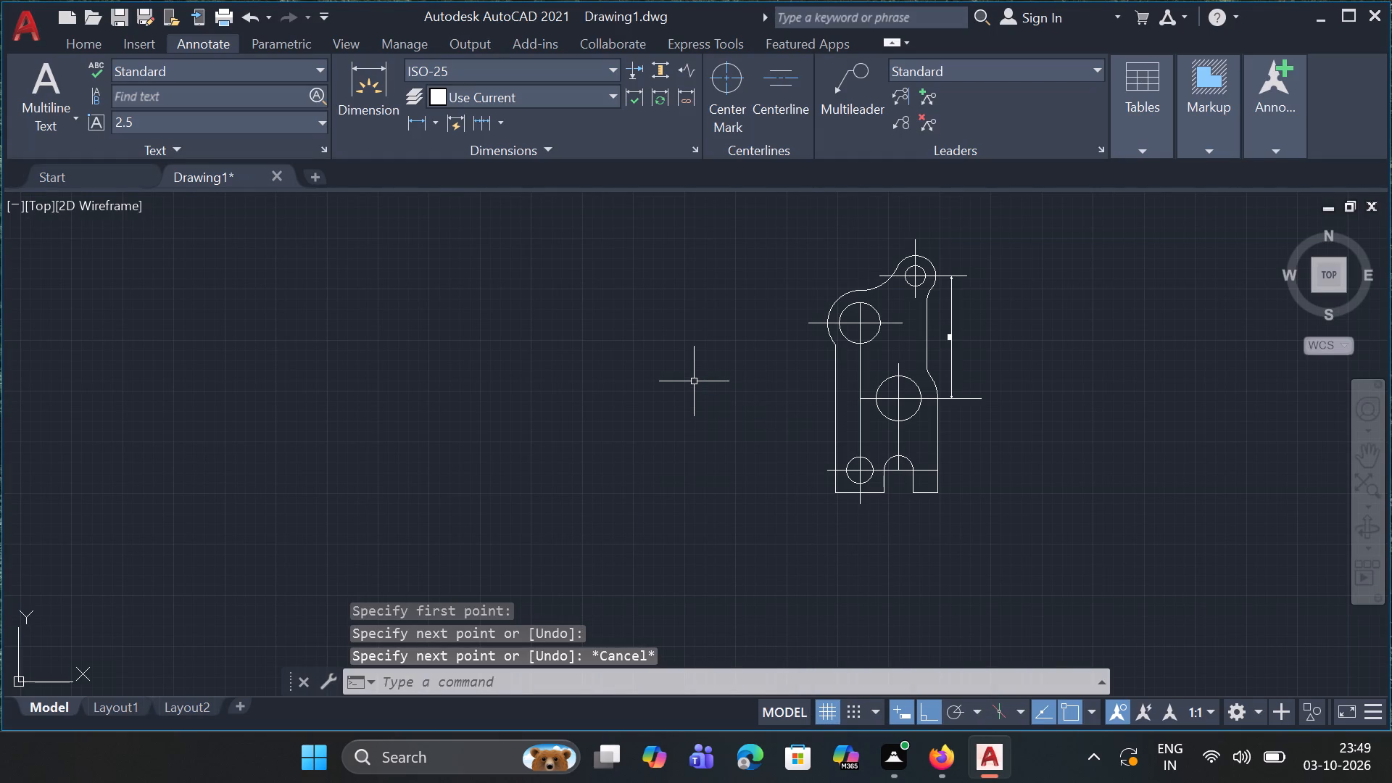
Draw a vertical line about 53 units long upward from the top of the upper-left hole, extending its centre line above the profile.
{"action": "key", "text": "l"}
{"action": "key", "text": "Return"}
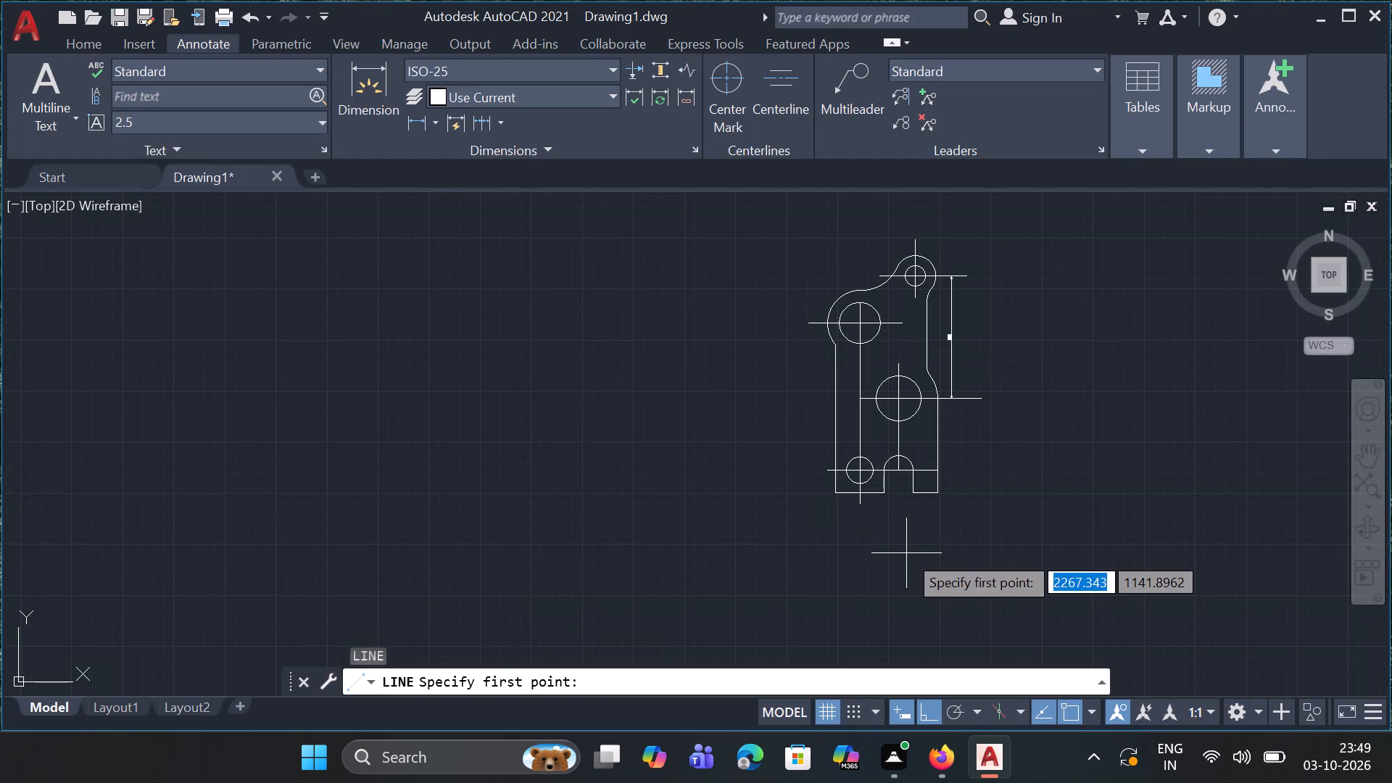
{"action": "left_click_drag", "start_coordinate": [857, 307], "coordinate": [855, 258]}
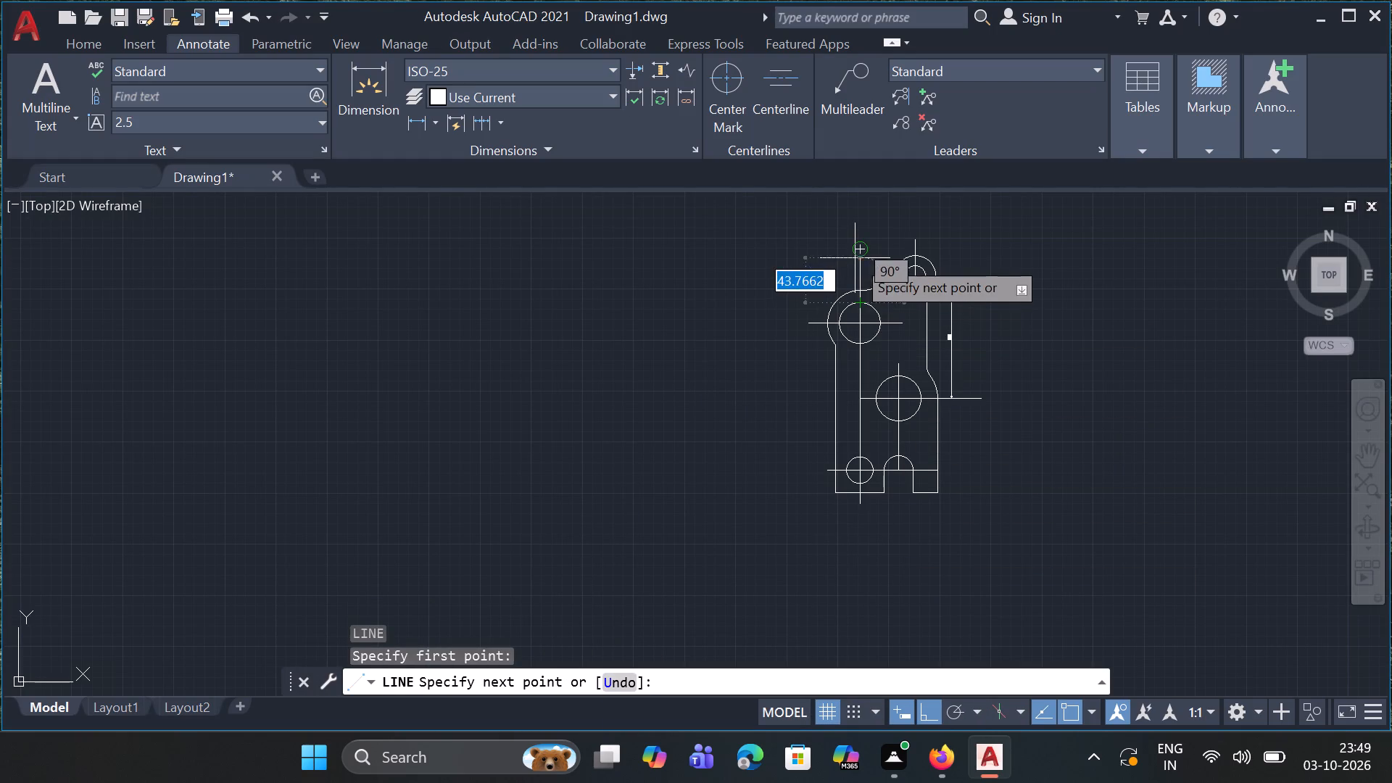
{"action": "left_click_drag", "start_coordinate": [855, 258], "coordinate": [855, 241]}
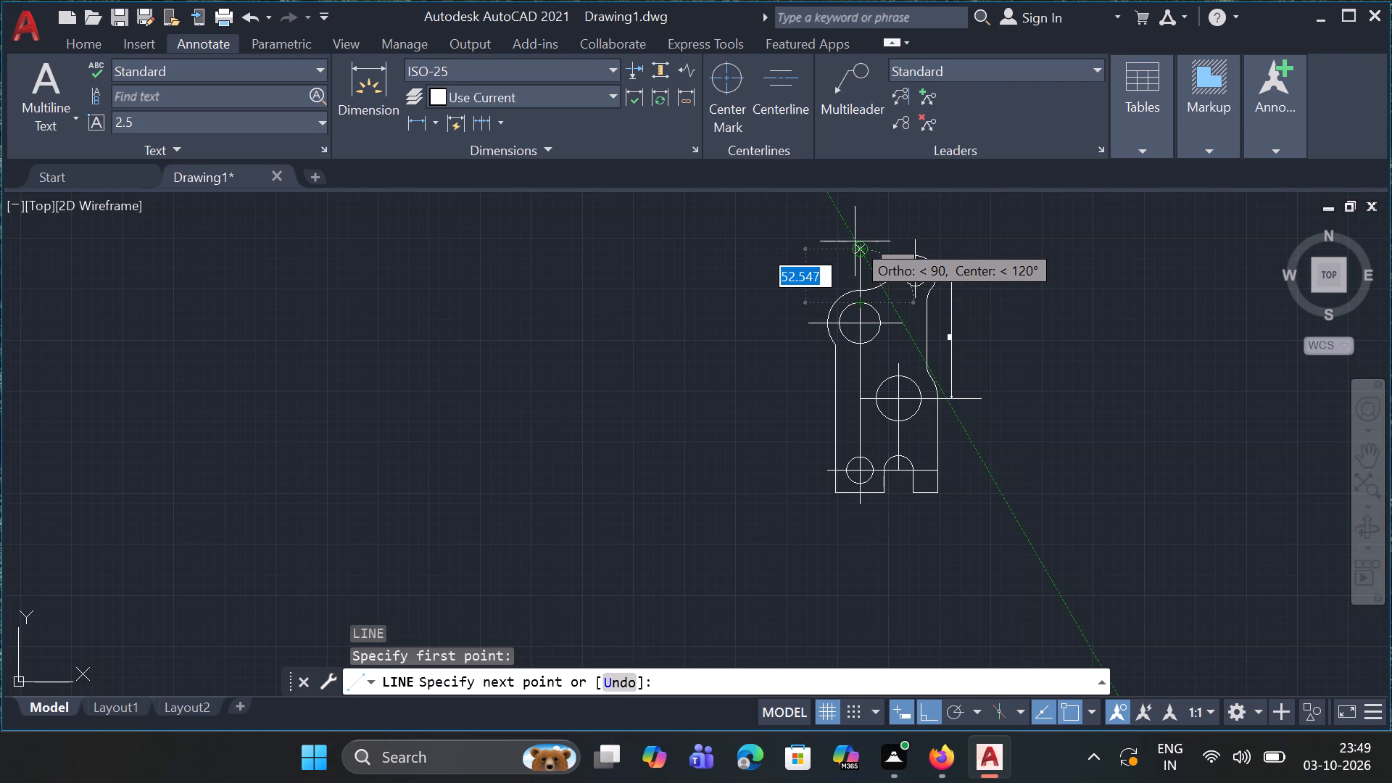
{"action": "left_click_drag", "start_coordinate": [855, 241], "coordinate": [855, 239]}
{"action": "left_click", "coordinate": [855, 239]}
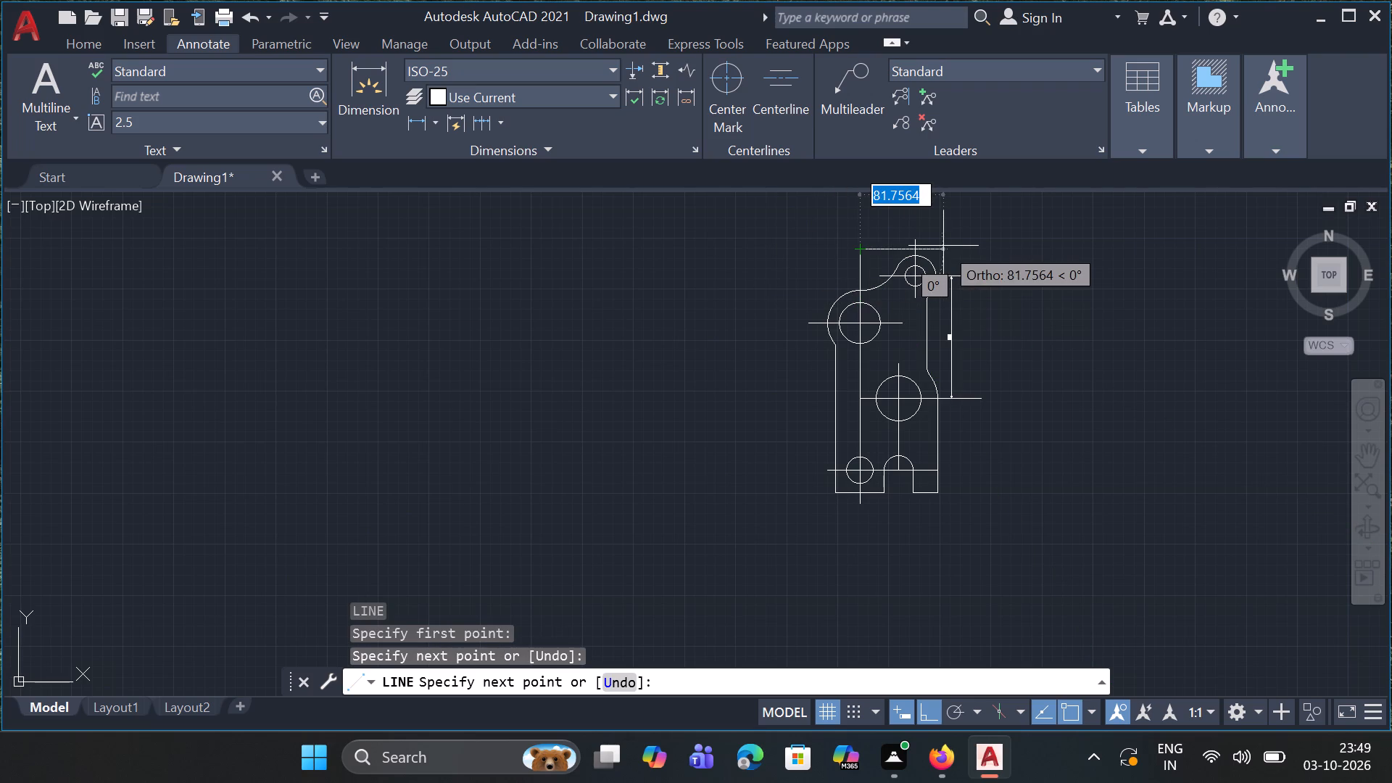
{"action": "key", "text": "Escape"}
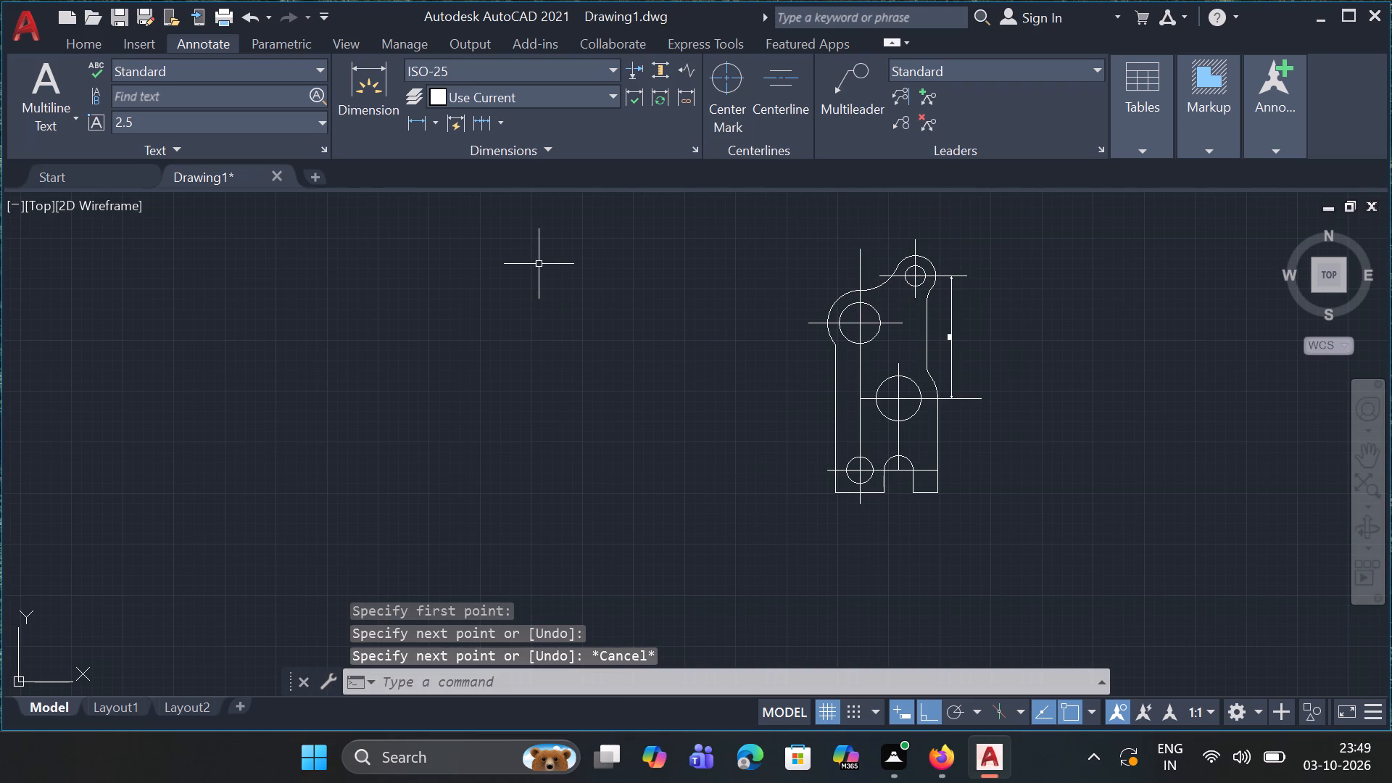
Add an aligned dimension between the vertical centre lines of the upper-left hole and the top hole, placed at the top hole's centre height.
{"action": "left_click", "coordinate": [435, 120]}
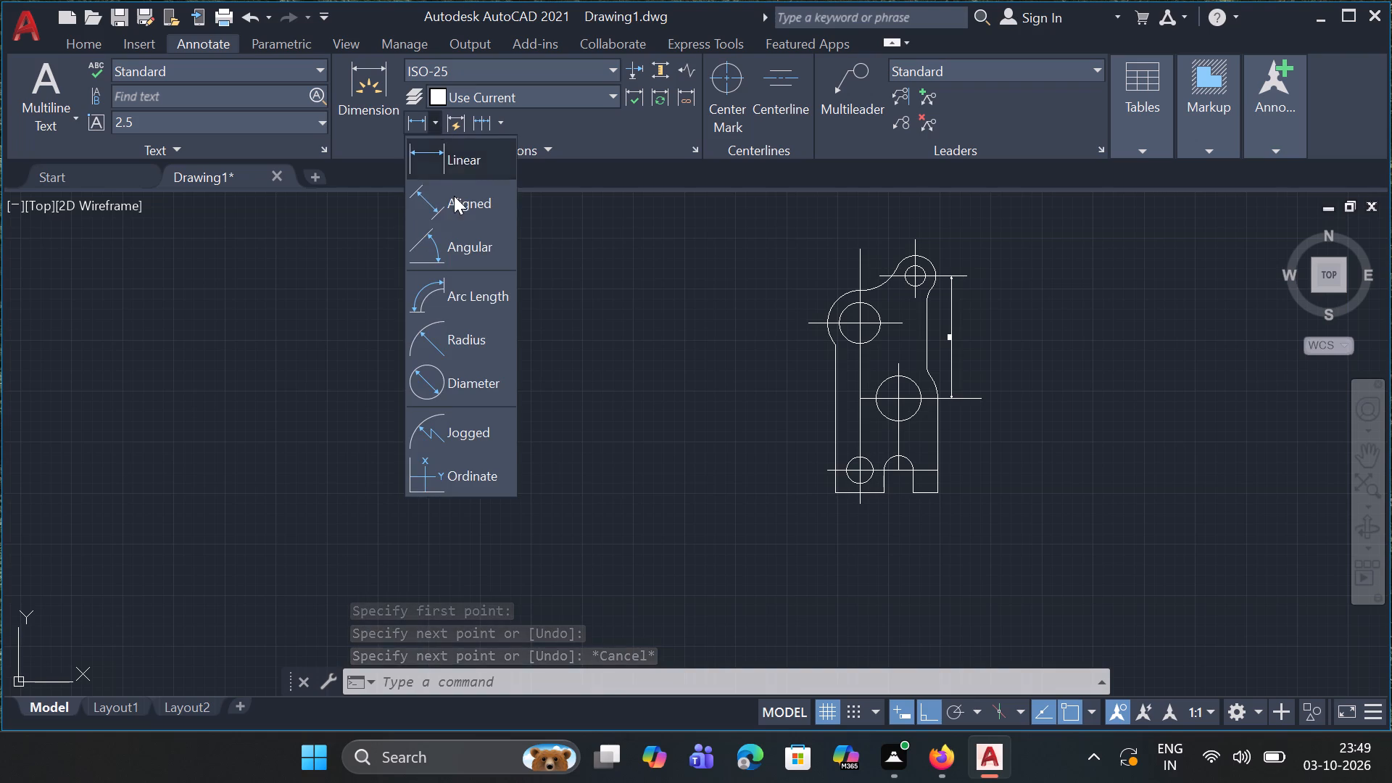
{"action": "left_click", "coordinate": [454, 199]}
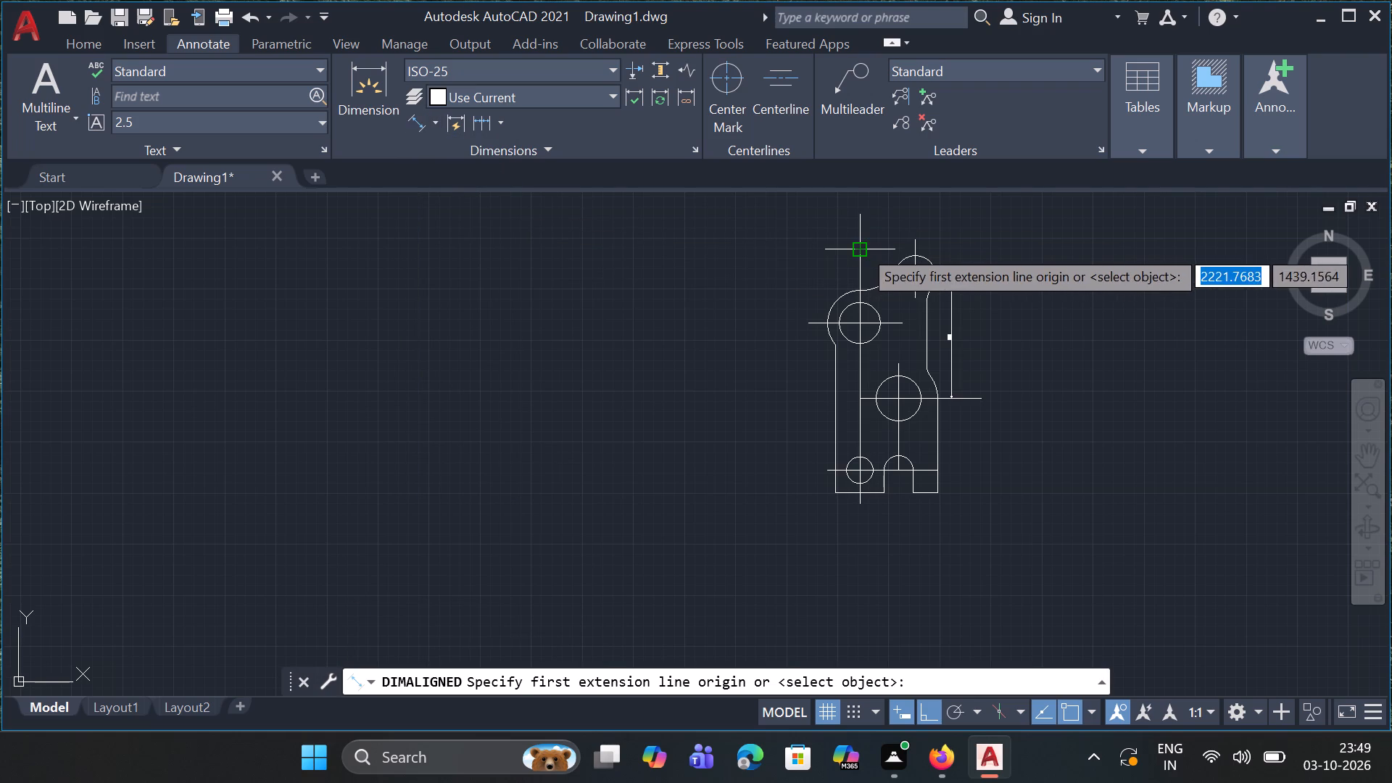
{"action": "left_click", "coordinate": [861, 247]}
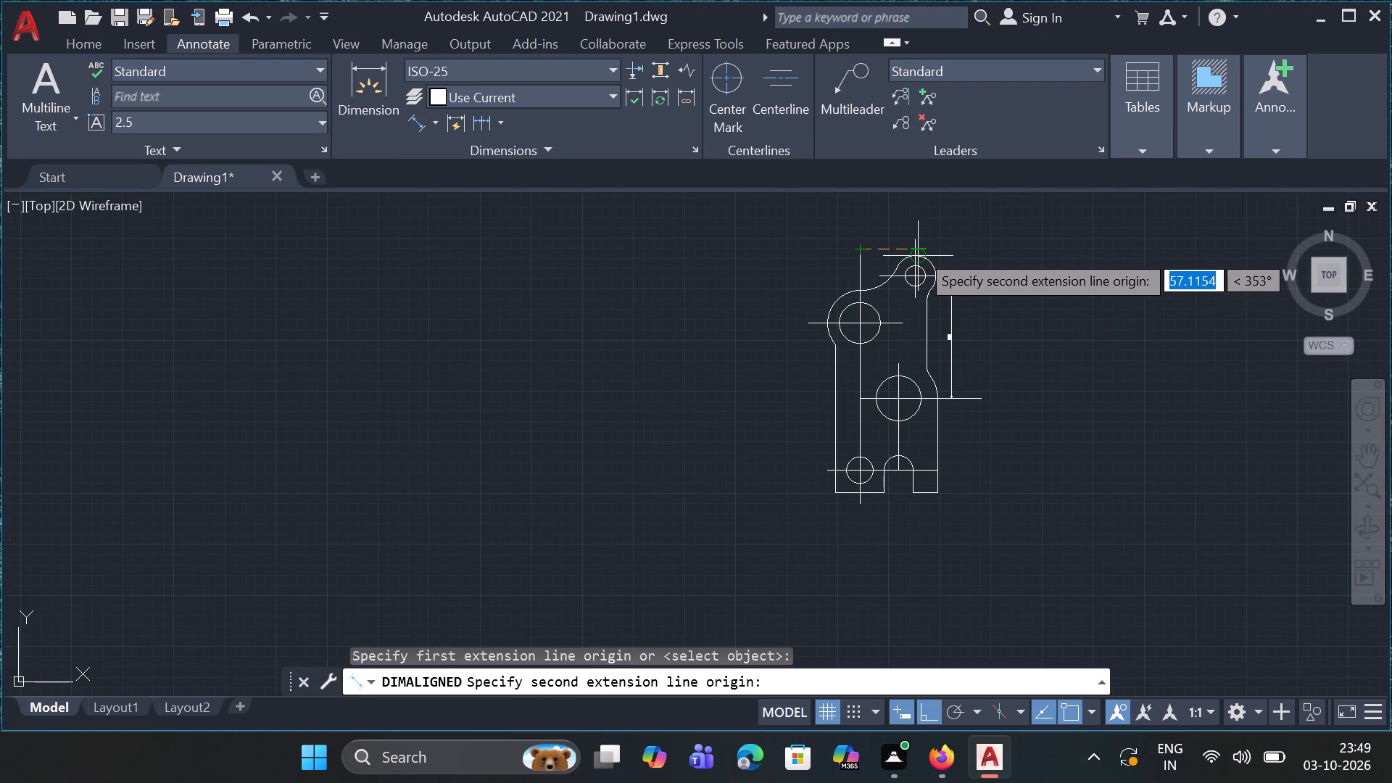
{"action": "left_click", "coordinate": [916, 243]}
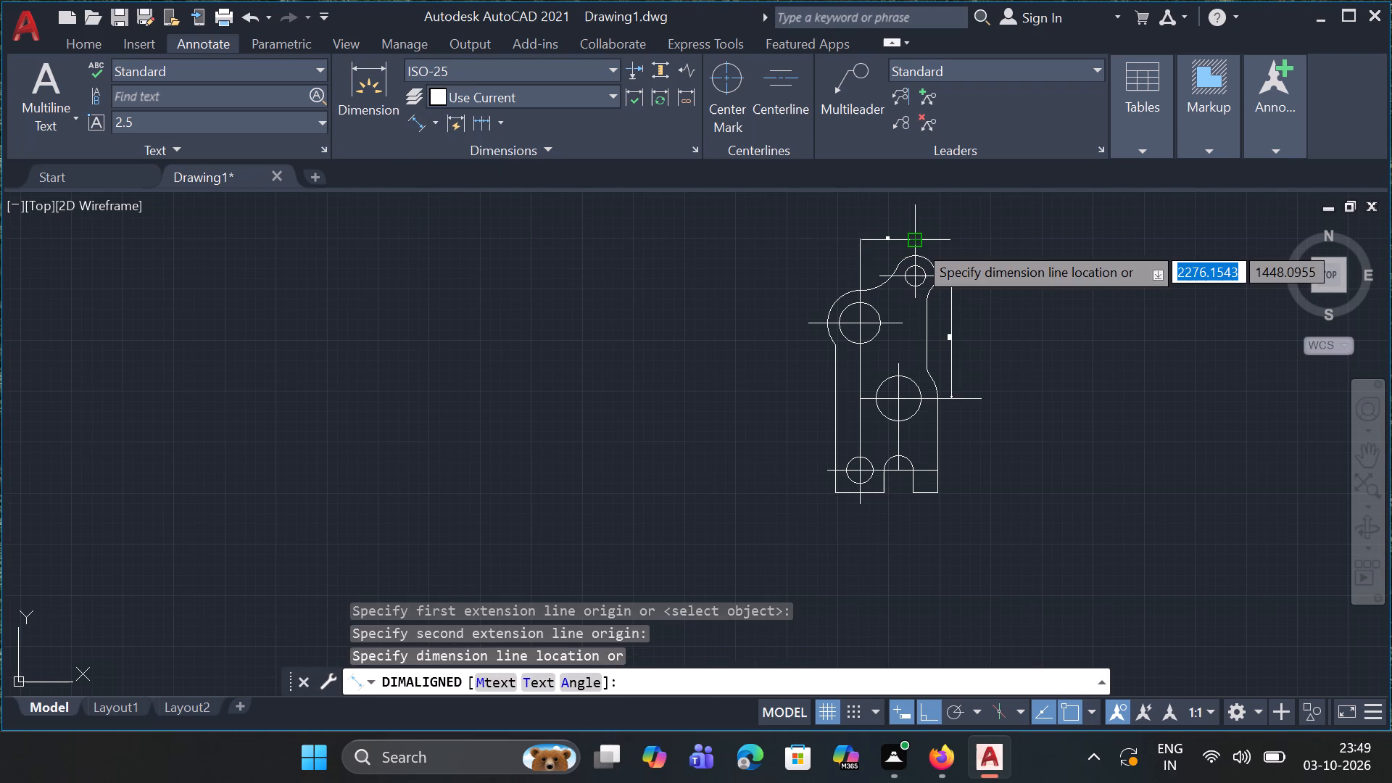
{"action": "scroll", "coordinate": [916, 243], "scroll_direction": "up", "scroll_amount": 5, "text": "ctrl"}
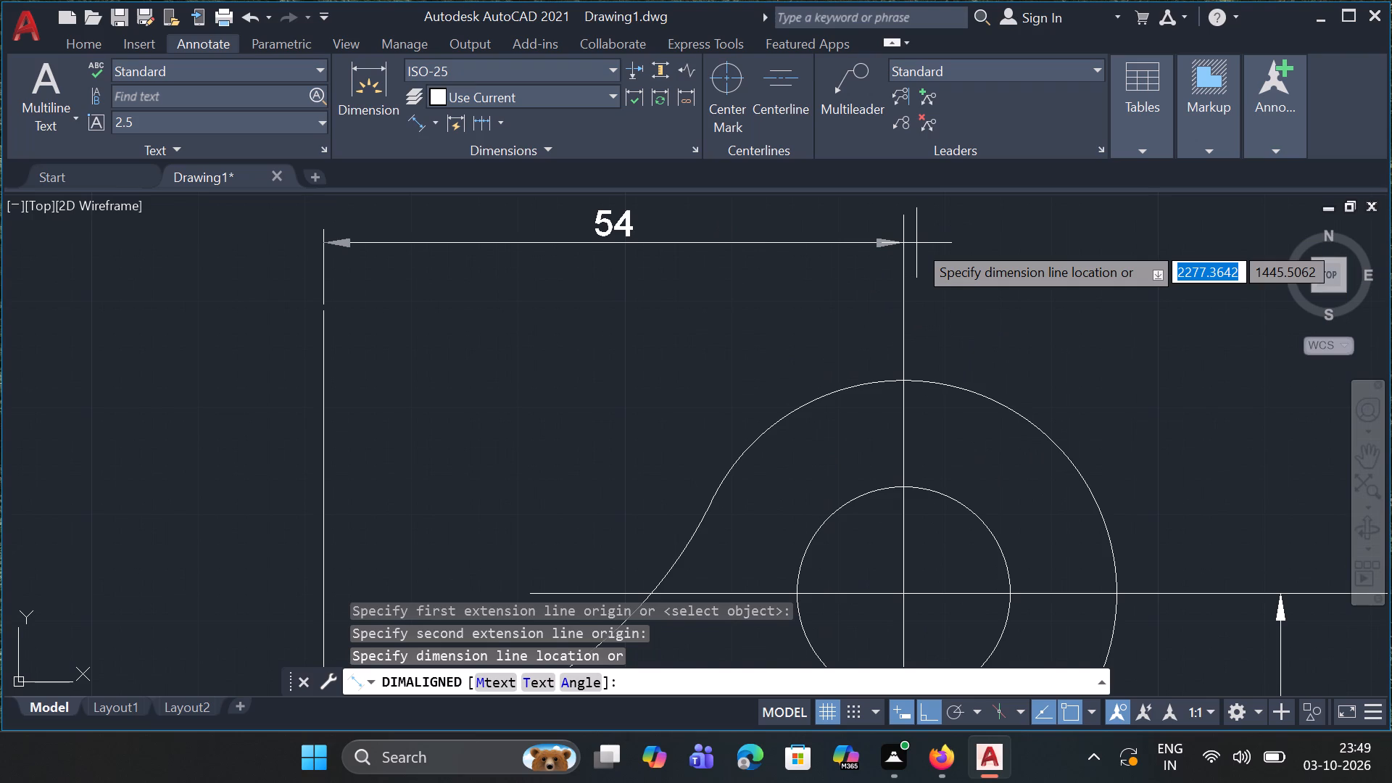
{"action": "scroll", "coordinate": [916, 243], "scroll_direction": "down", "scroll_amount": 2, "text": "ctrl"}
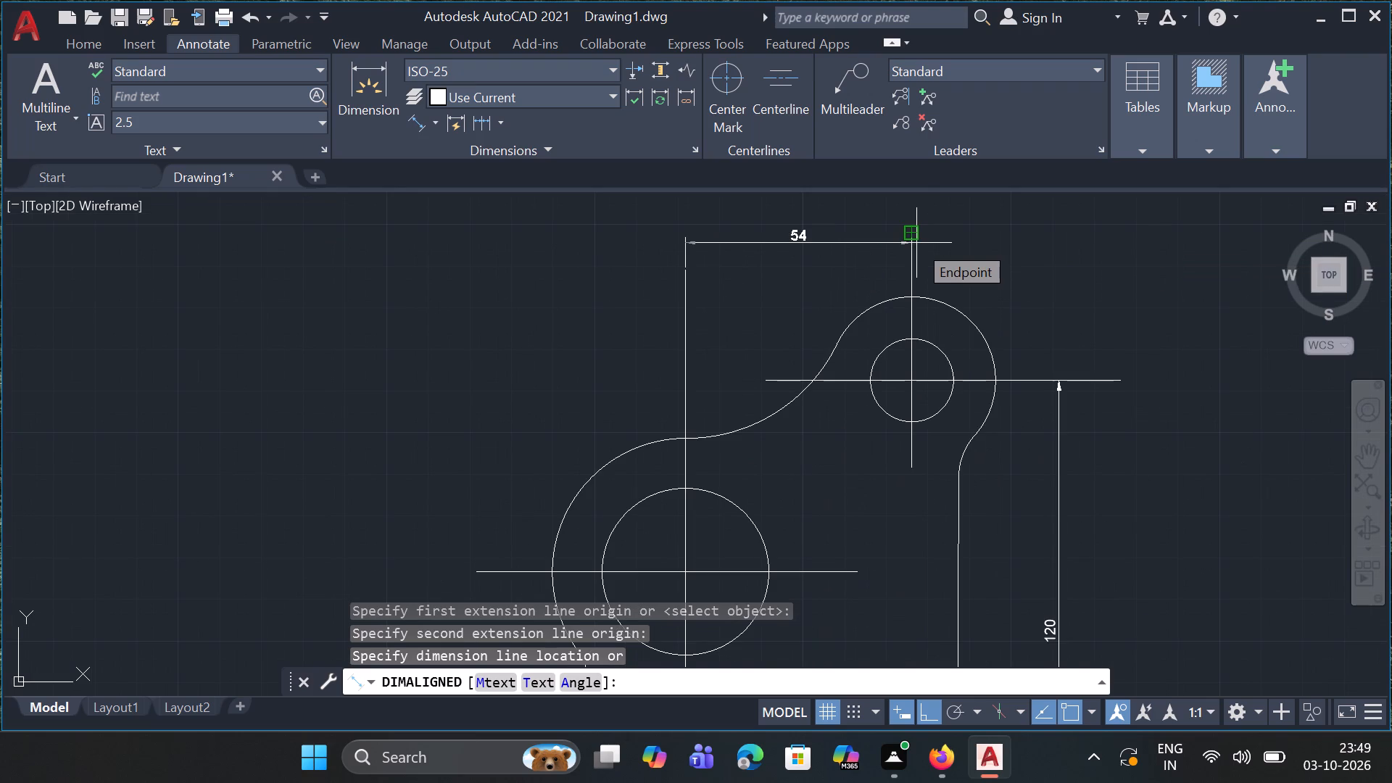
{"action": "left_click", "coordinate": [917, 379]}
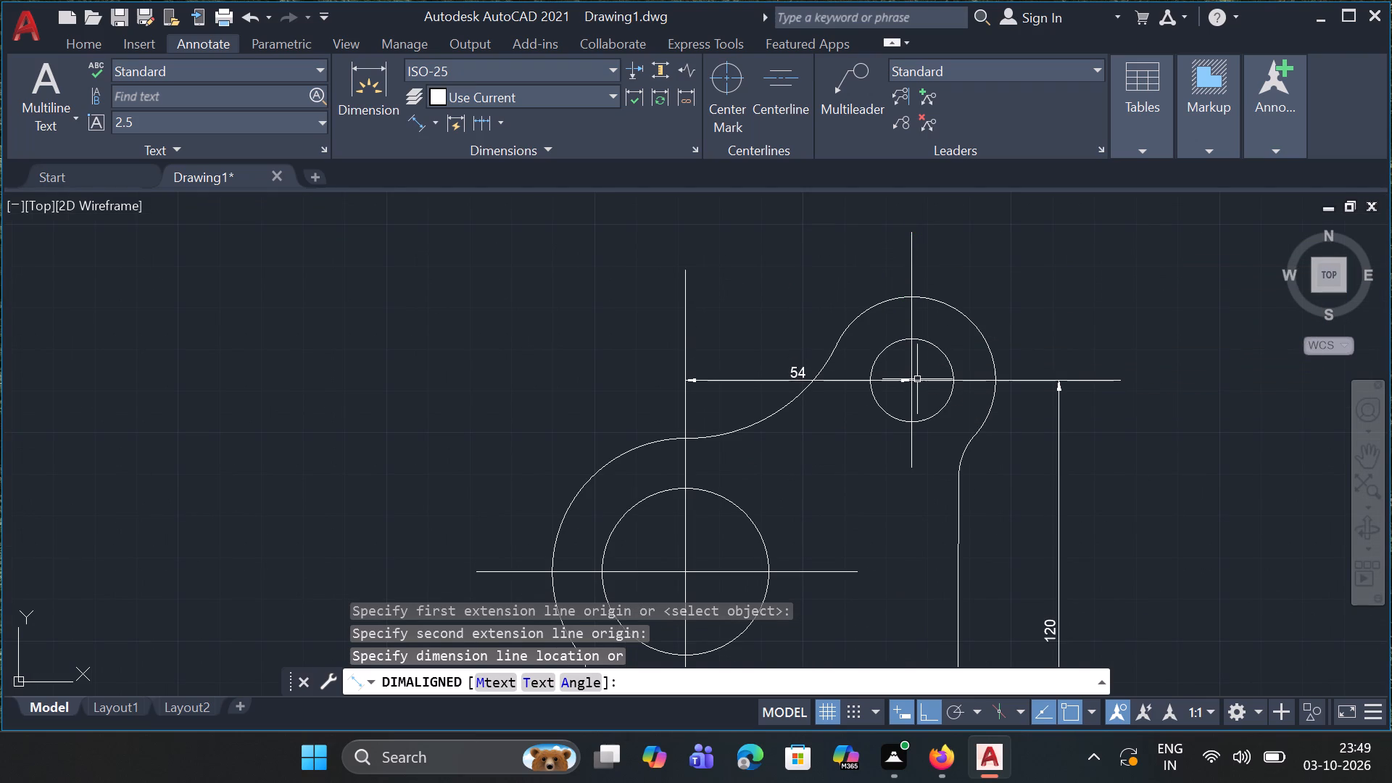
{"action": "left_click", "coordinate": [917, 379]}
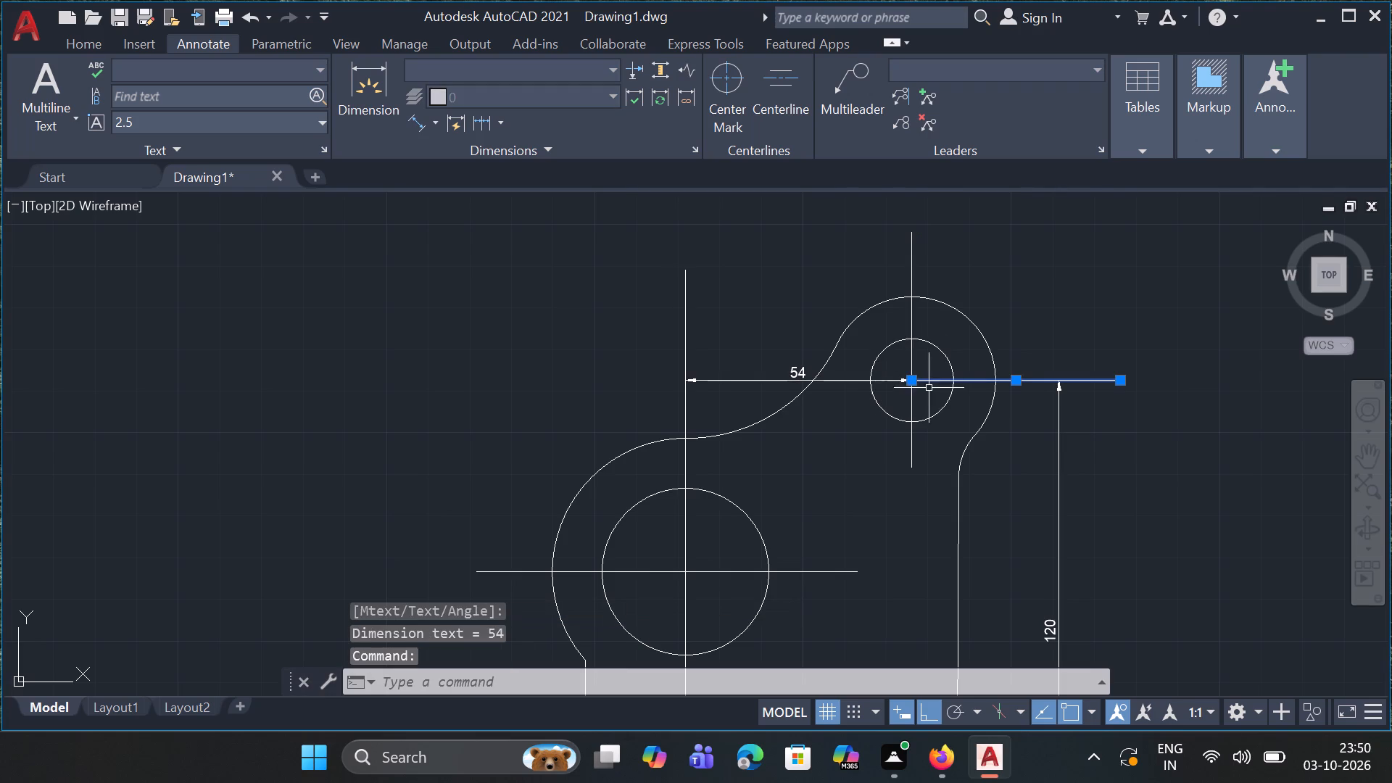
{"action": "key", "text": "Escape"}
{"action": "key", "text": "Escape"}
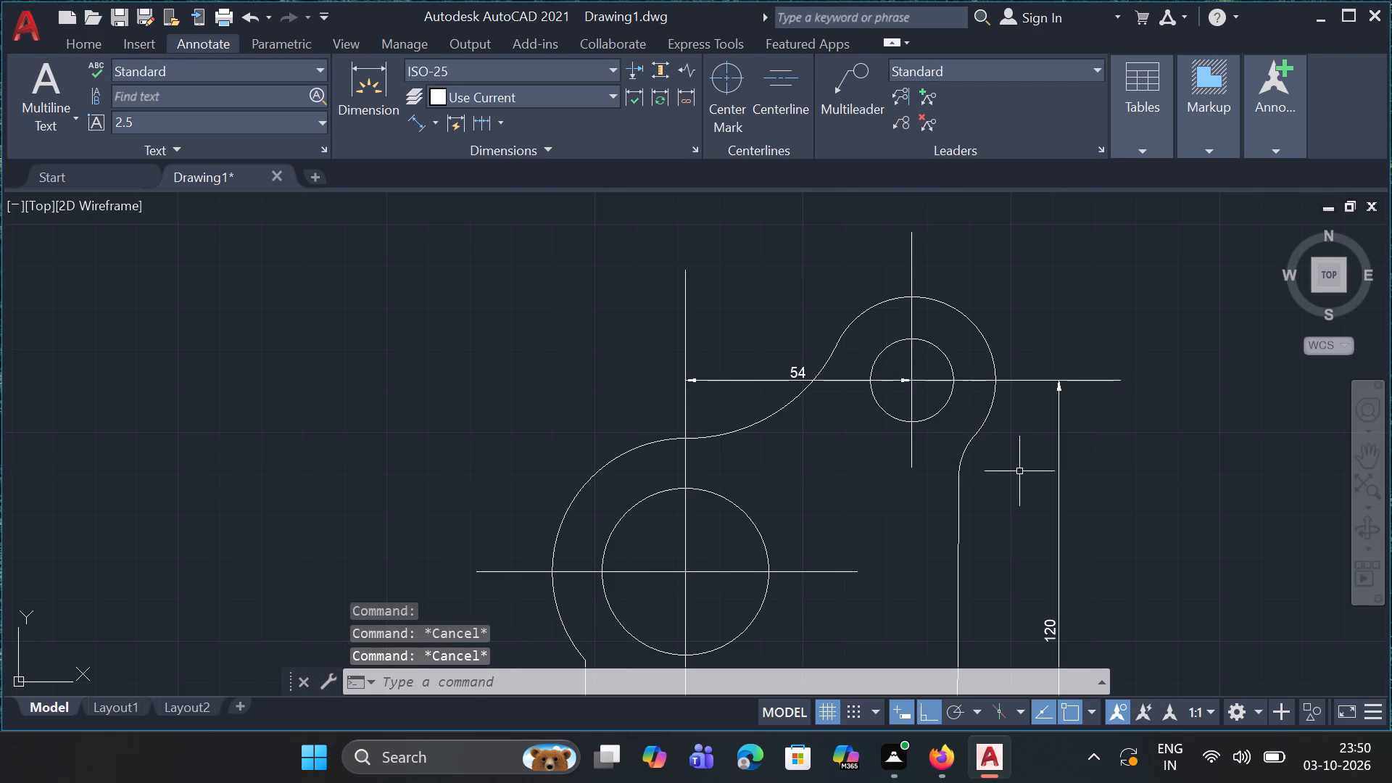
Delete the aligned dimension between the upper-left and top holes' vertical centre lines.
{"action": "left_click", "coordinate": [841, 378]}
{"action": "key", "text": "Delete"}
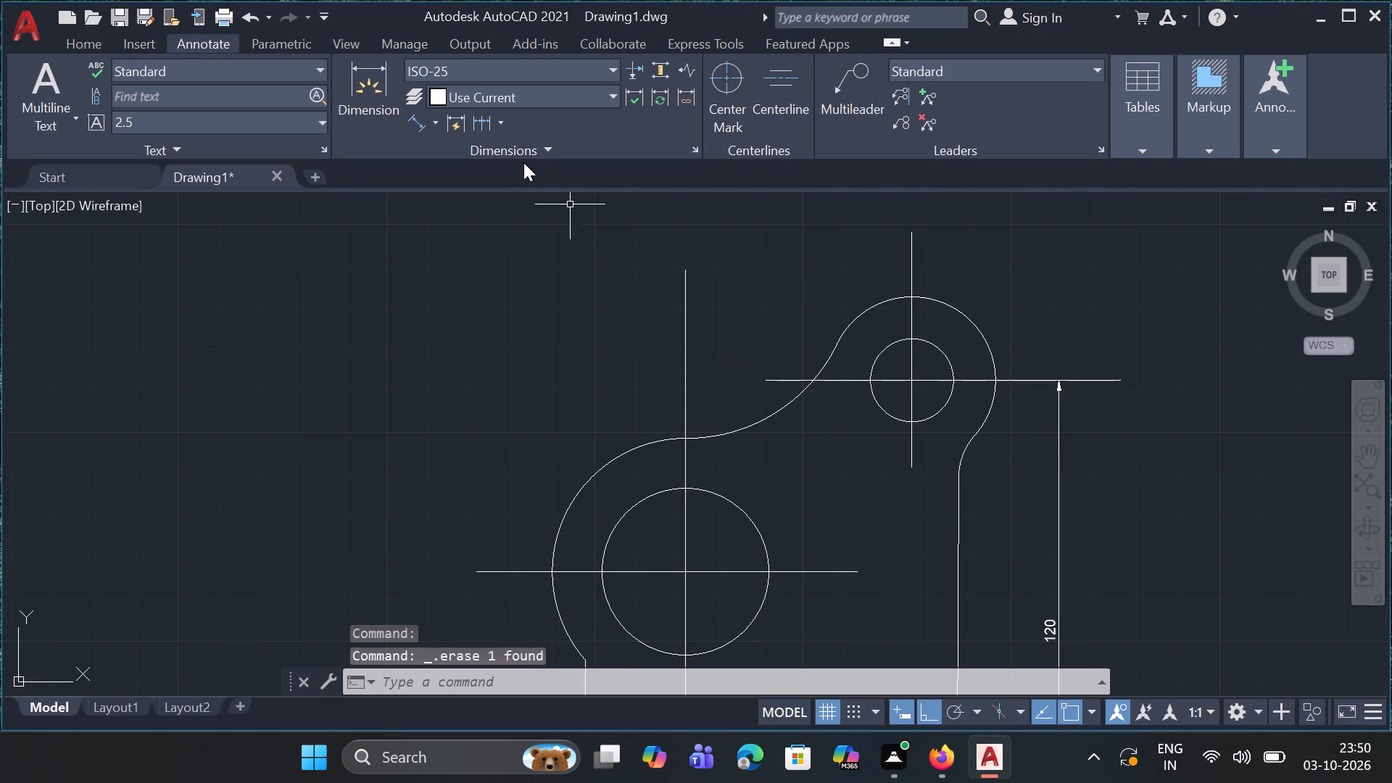
Add a horizontal linear dimension from the upper-left hole's vertical centre line to the top hole's centre, placed above the profile.
{"action": "left_click", "coordinate": [431, 118]}
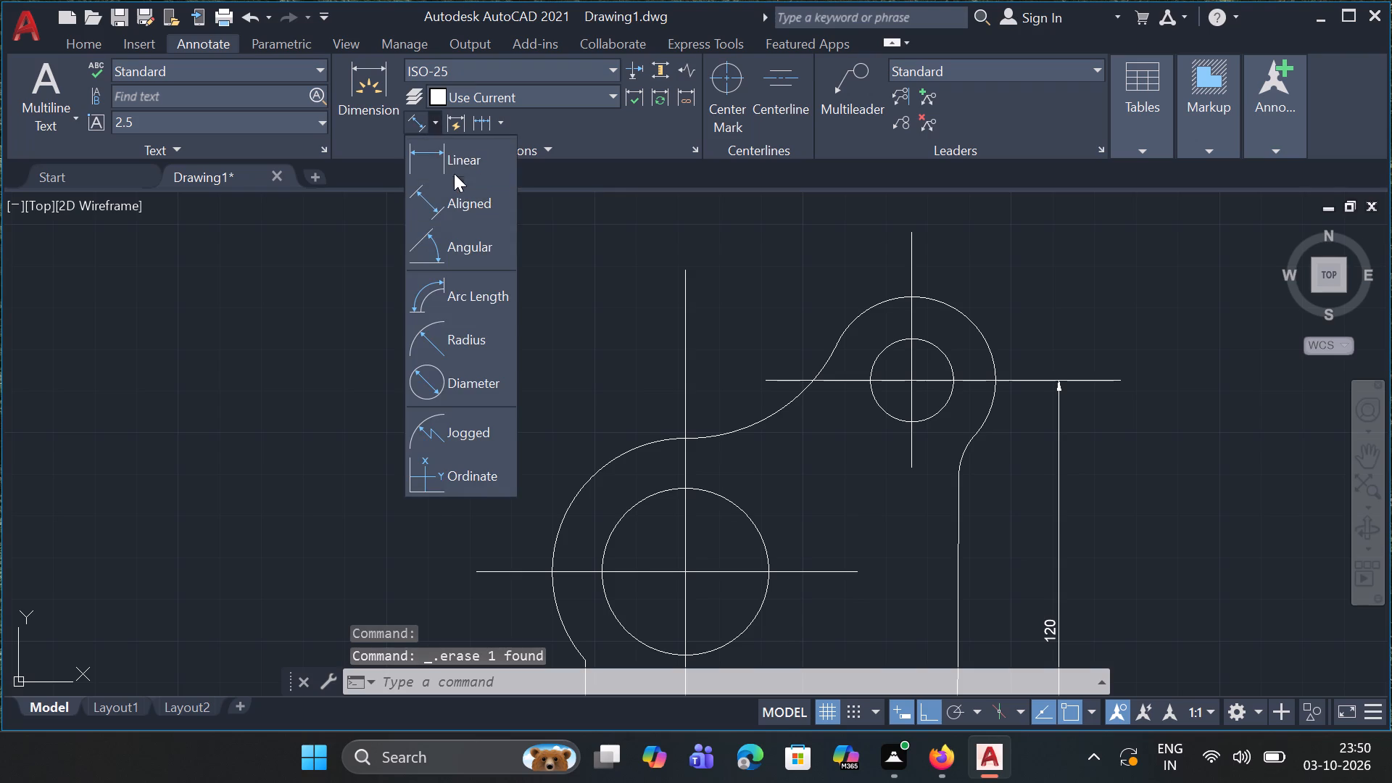
{"action": "left_click", "coordinate": [456, 170]}
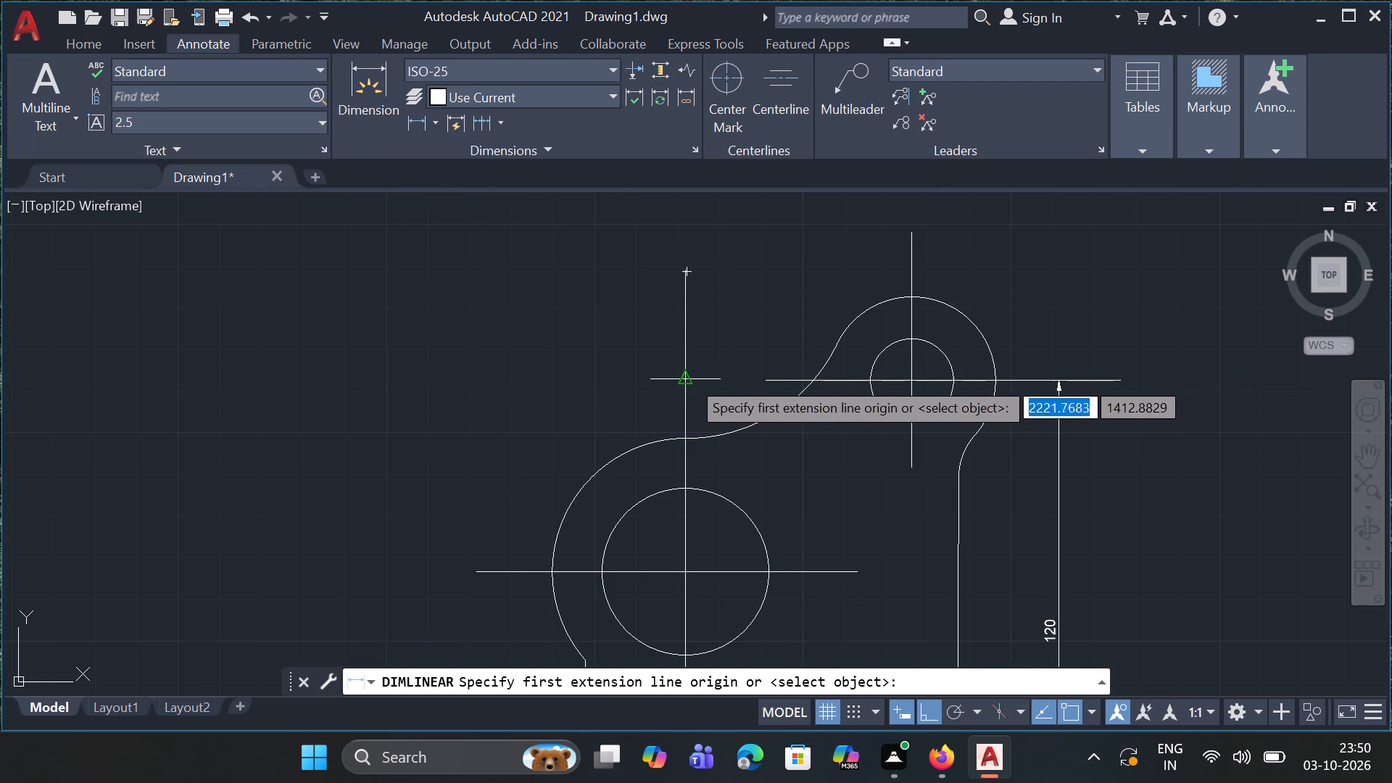
{"action": "left_click", "coordinate": [684, 378]}
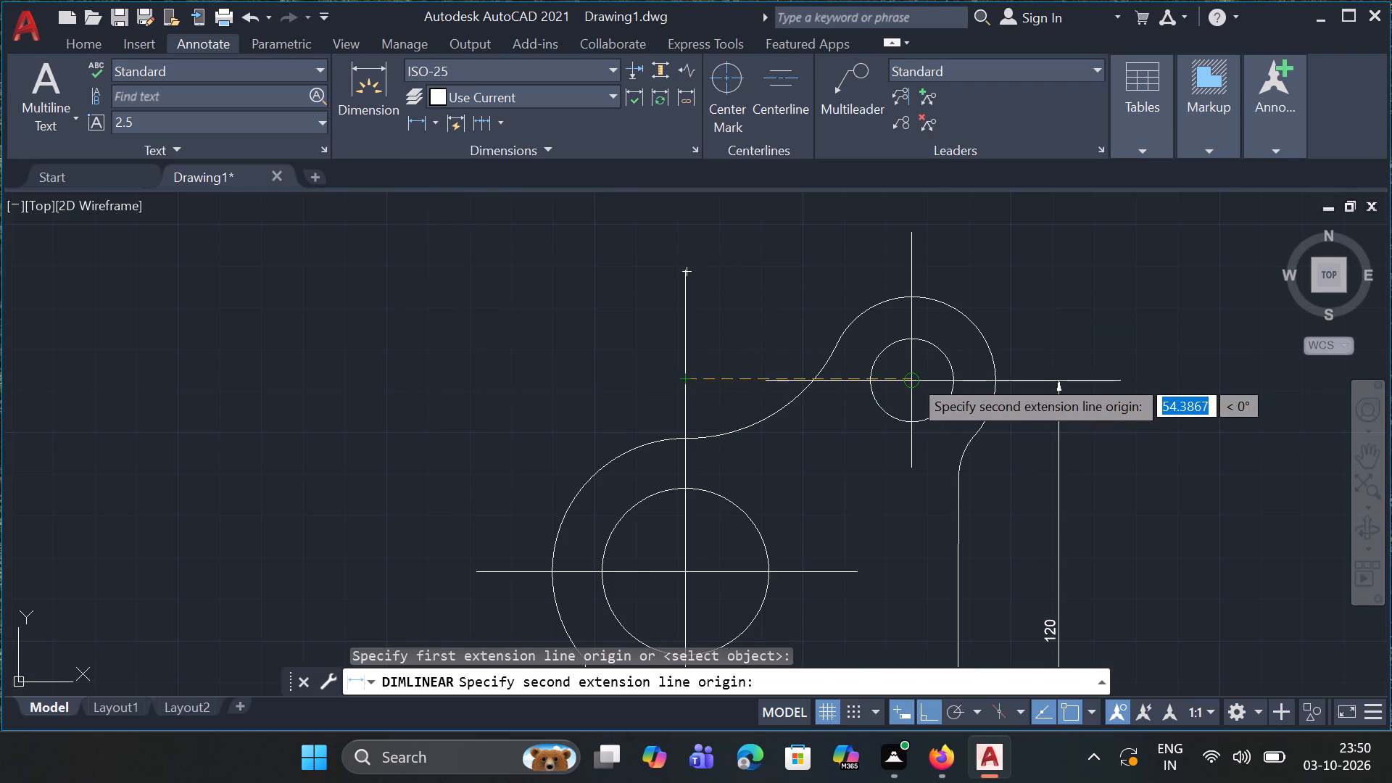
{"action": "left_click", "coordinate": [912, 377]}
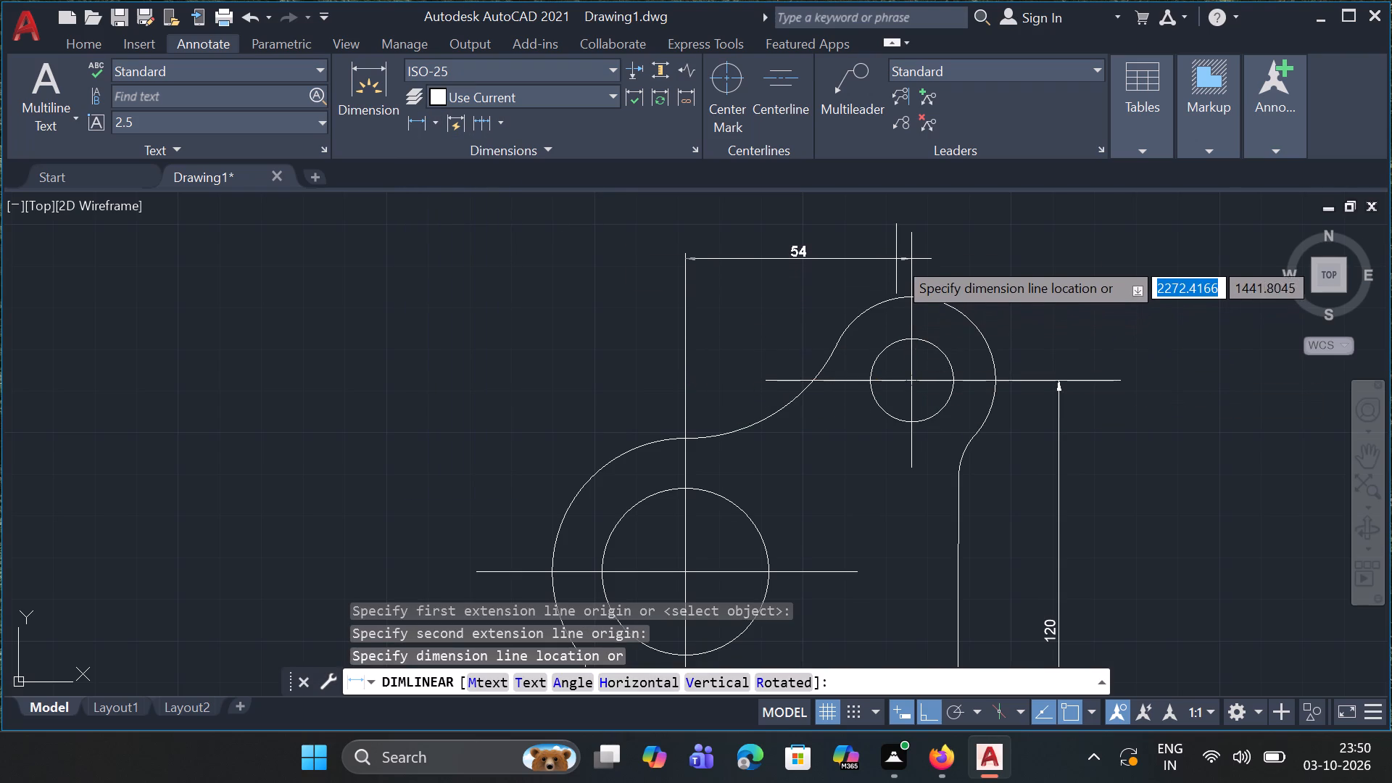
{"action": "left_click", "coordinate": [895, 233]}
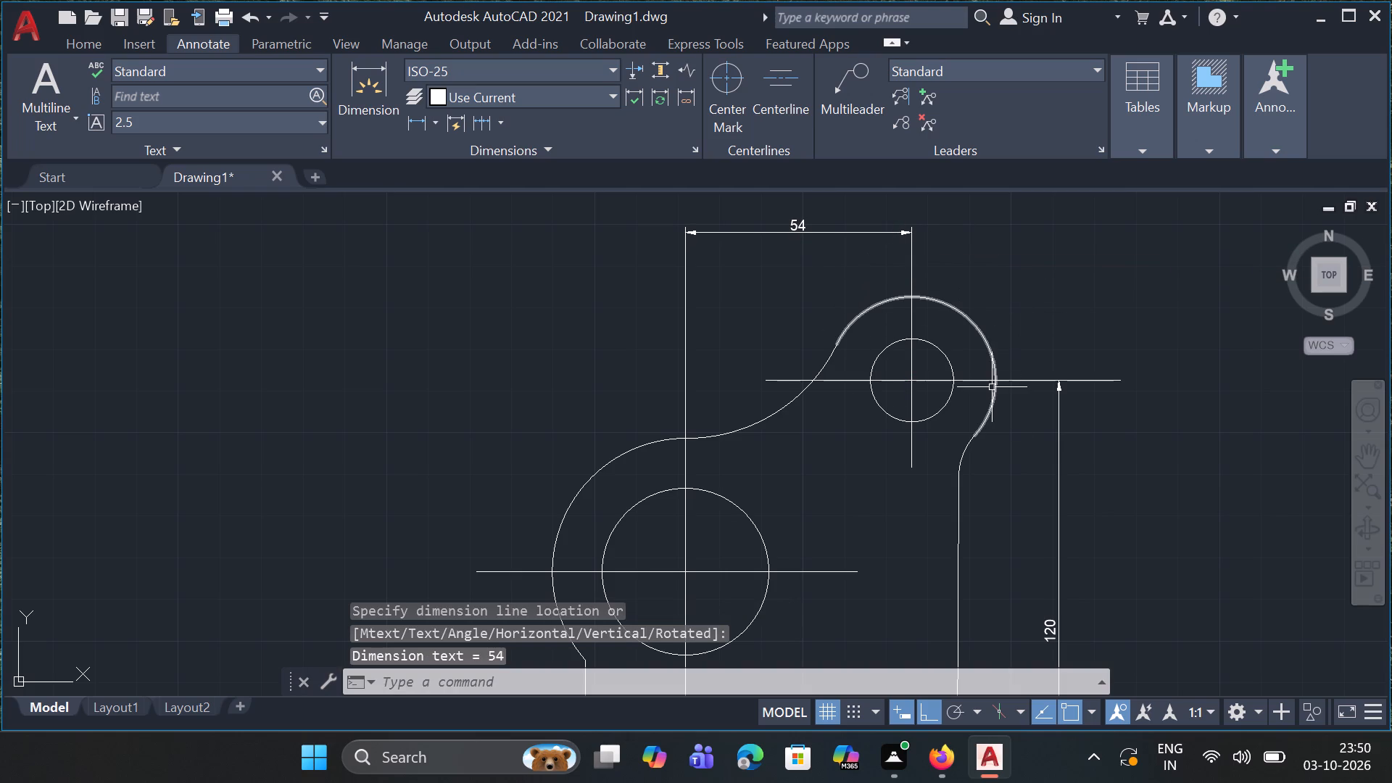
Override the text of the horizontal dimension above the profile with 50 and finish the text edit.
{"action": "double_click", "coordinate": [804, 227]}
{"action": "double_click", "coordinate": [804, 227]}
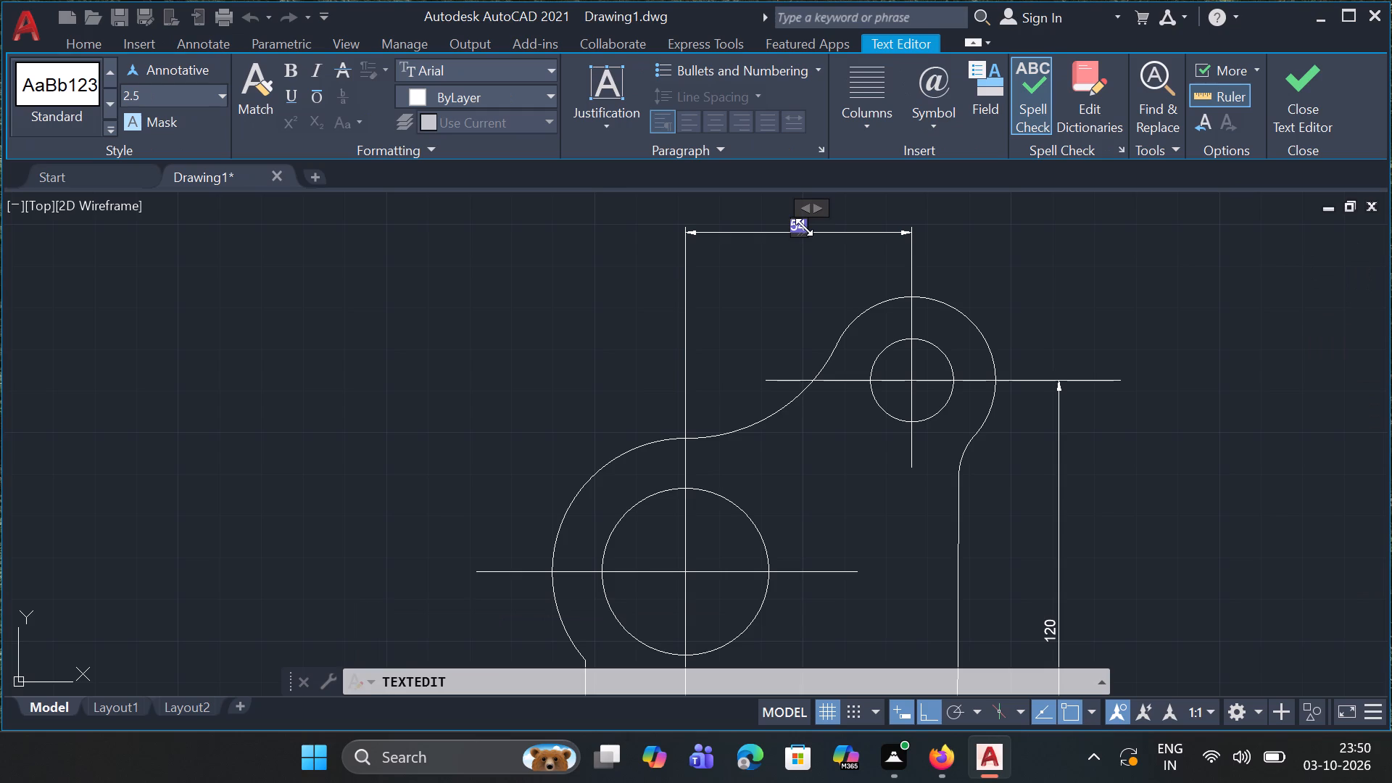
{"action": "left_click", "coordinate": [802, 225]}
{"action": "type", "text": "50"}
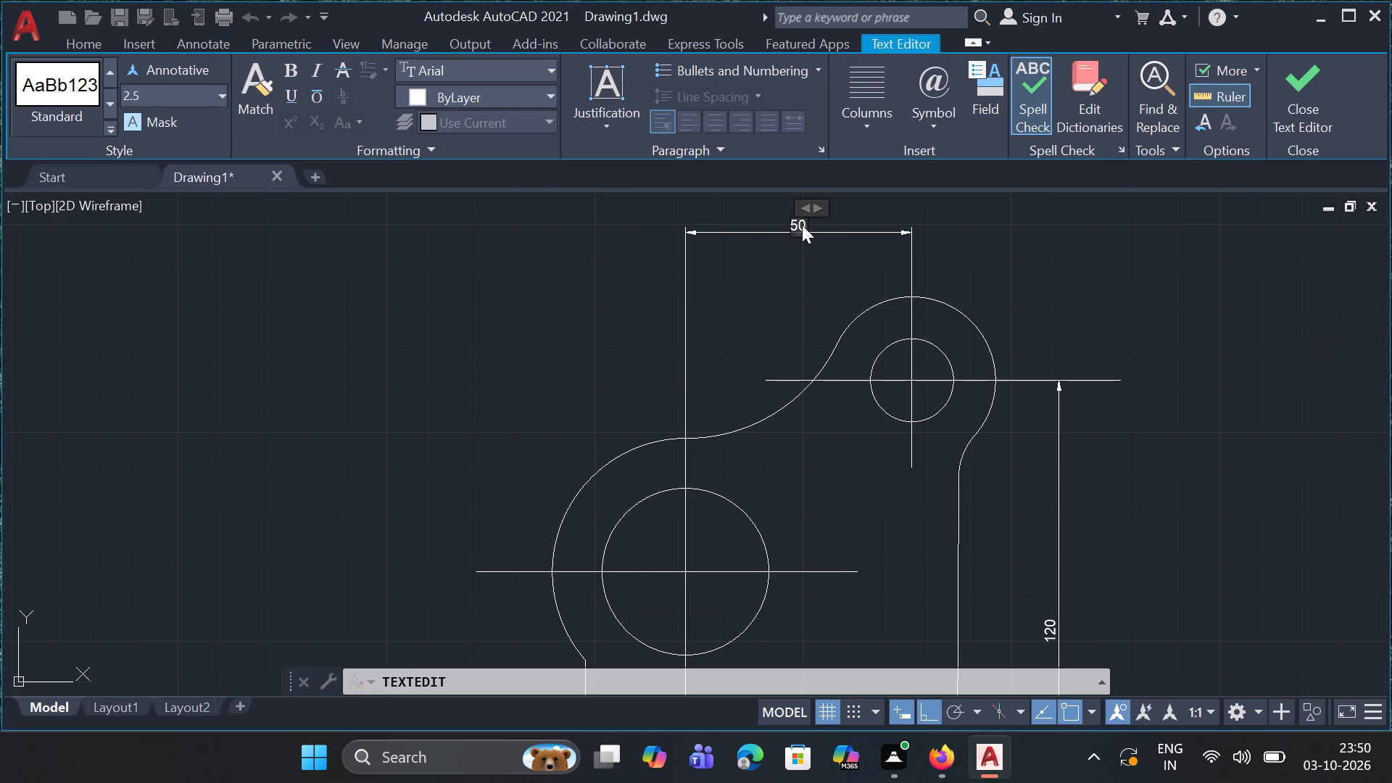
{"action": "key", "text": "Return"}
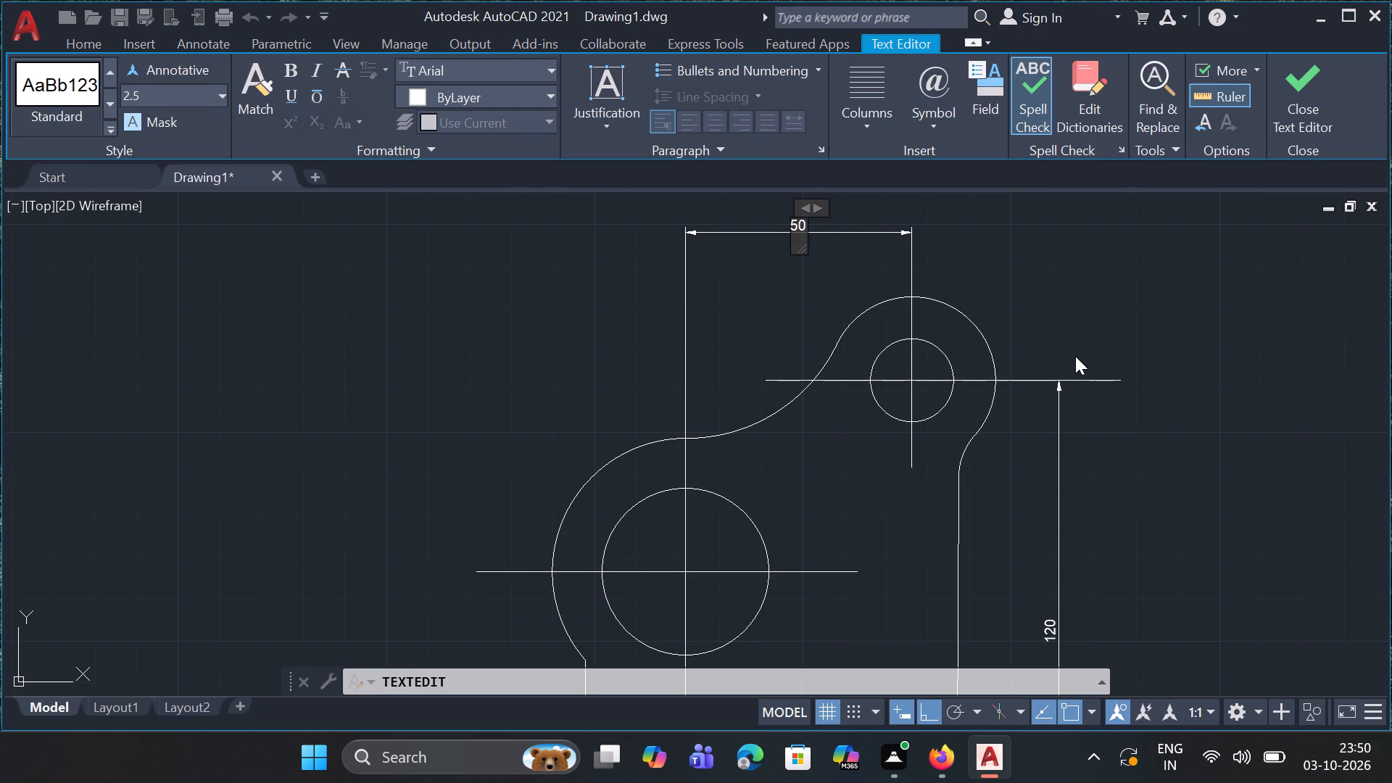
{"action": "left_click", "coordinate": [1075, 356]}
{"action": "key", "text": "Escape"}
{"action": "key", "text": "Escape"}
{"action": "key", "text": "Escape"}
{"action": "key", "text": "Escape"}
{"action": "key", "text": "Escape"}
{"action": "key", "text": "Escape"}
{"action": "key", "text": "Escape"}
{"action": "key", "text": "Escape"}
{"action": "key", "text": "Escape"}
{"action": "key", "text": "Escape"}
{"action": "key", "text": "Escape"}
{"action": "key", "text": "Escape"}
{"action": "key", "text": "Escape"}
{"action": "key", "text": "Escape"}
{"action": "key", "text": "Escape"}
{"action": "key", "text": "Escape"}
{"action": "key", "text": "Escape"}
{"action": "key", "text": "Escape"}
{"action": "key", "text": "Escape"}
{"action": "key", "text": "Escape"}
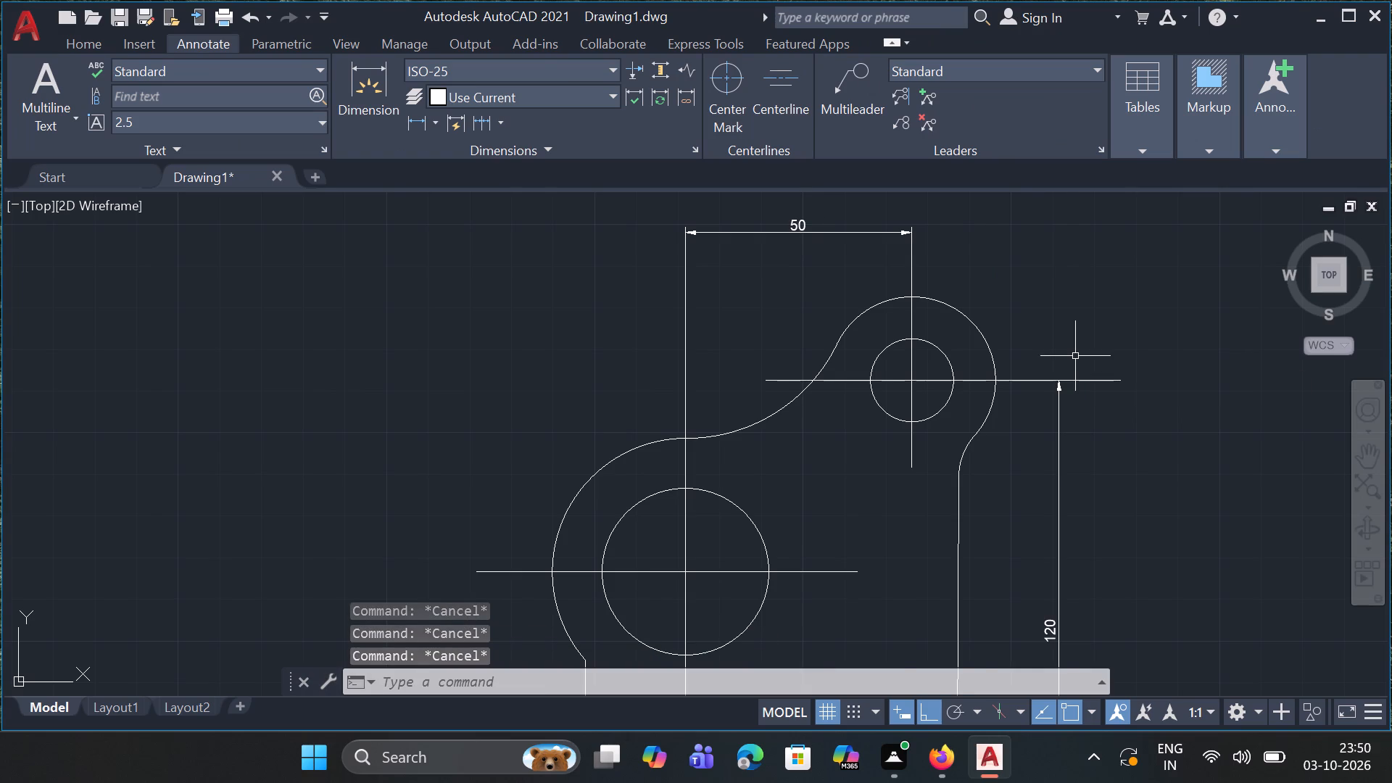
Extend the base's horizontal centre line with a line about 20 units long, outward from the profile's right edge.
{"action": "scroll", "coordinate": [1075, 356], "scroll_direction": "down", "scroll_amount": 5, "text": "ctrl"}
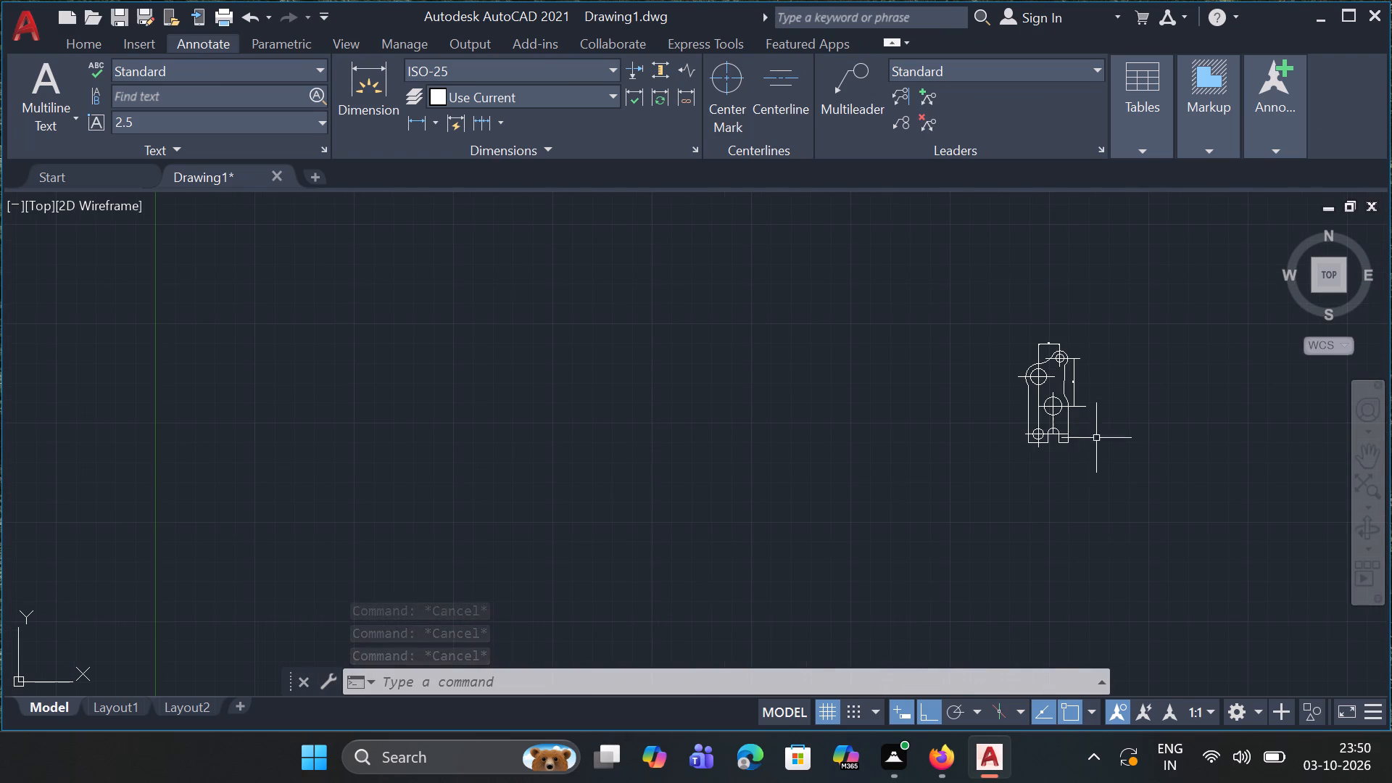
{"action": "scroll", "coordinate": [1082, 452], "scroll_direction": "up", "scroll_amount": 4, "text": "ctrl"}
{"action": "key", "text": "l"}
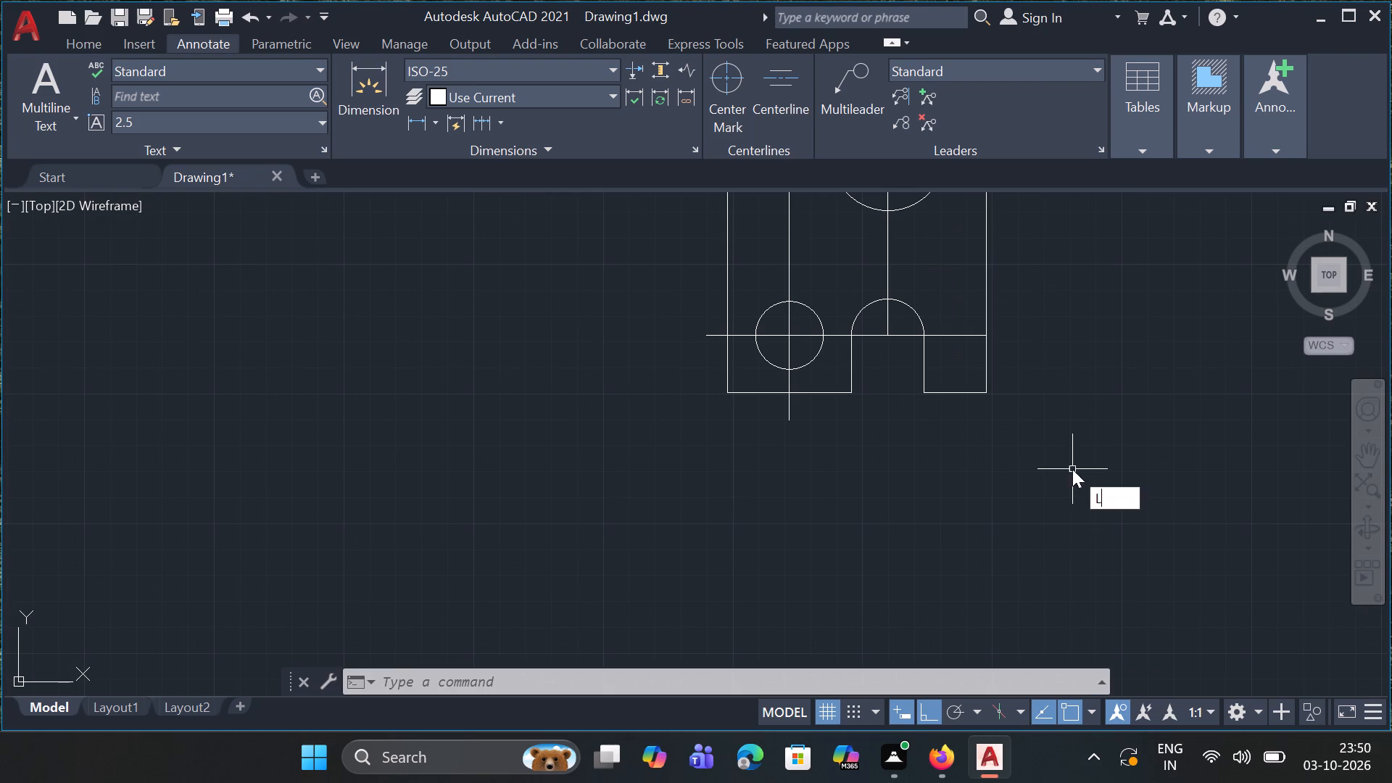
{"action": "key", "text": "Return"}
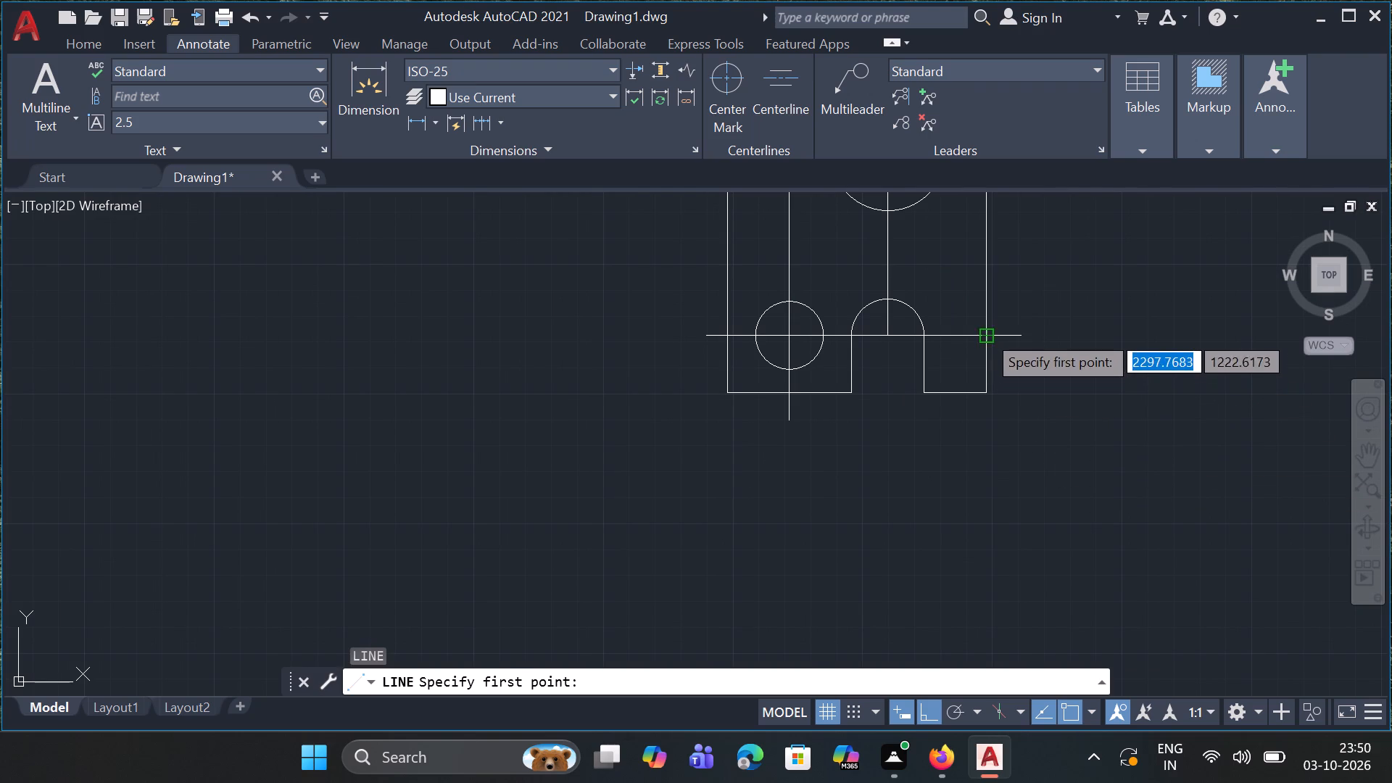
{"action": "left_click", "coordinate": [985, 333]}
{"action": "left_click", "coordinate": [1038, 330]}
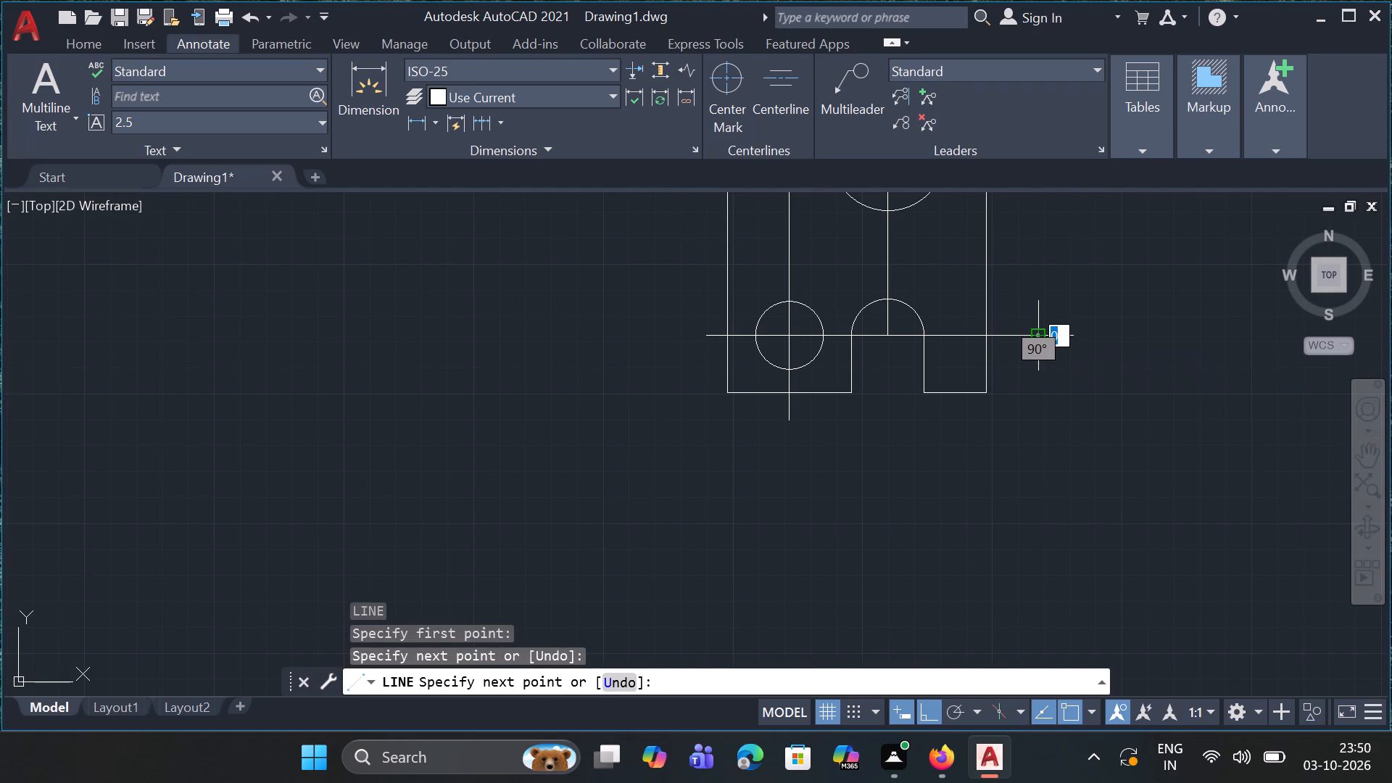
{"action": "key", "text": "space"}
Add a vertical aligned dimension between the base's horizontal centre line and the middle hole's centre line, placed right of the profile.
{"action": "scroll", "coordinate": [1038, 330], "scroll_direction": "down", "scroll_amount": 1, "text": "ctrl"}
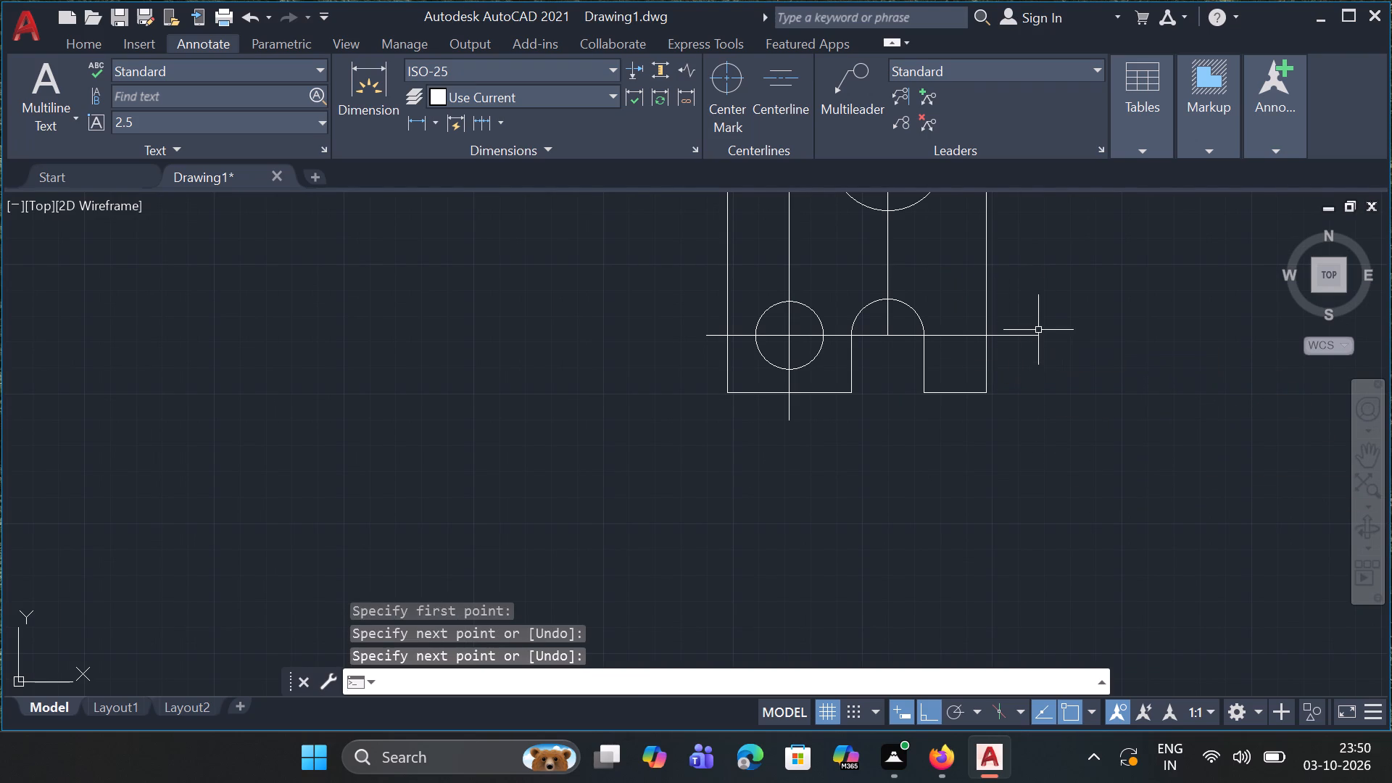
{"action": "left_click", "coordinate": [435, 127]}
{"action": "left_click", "coordinate": [456, 215]}
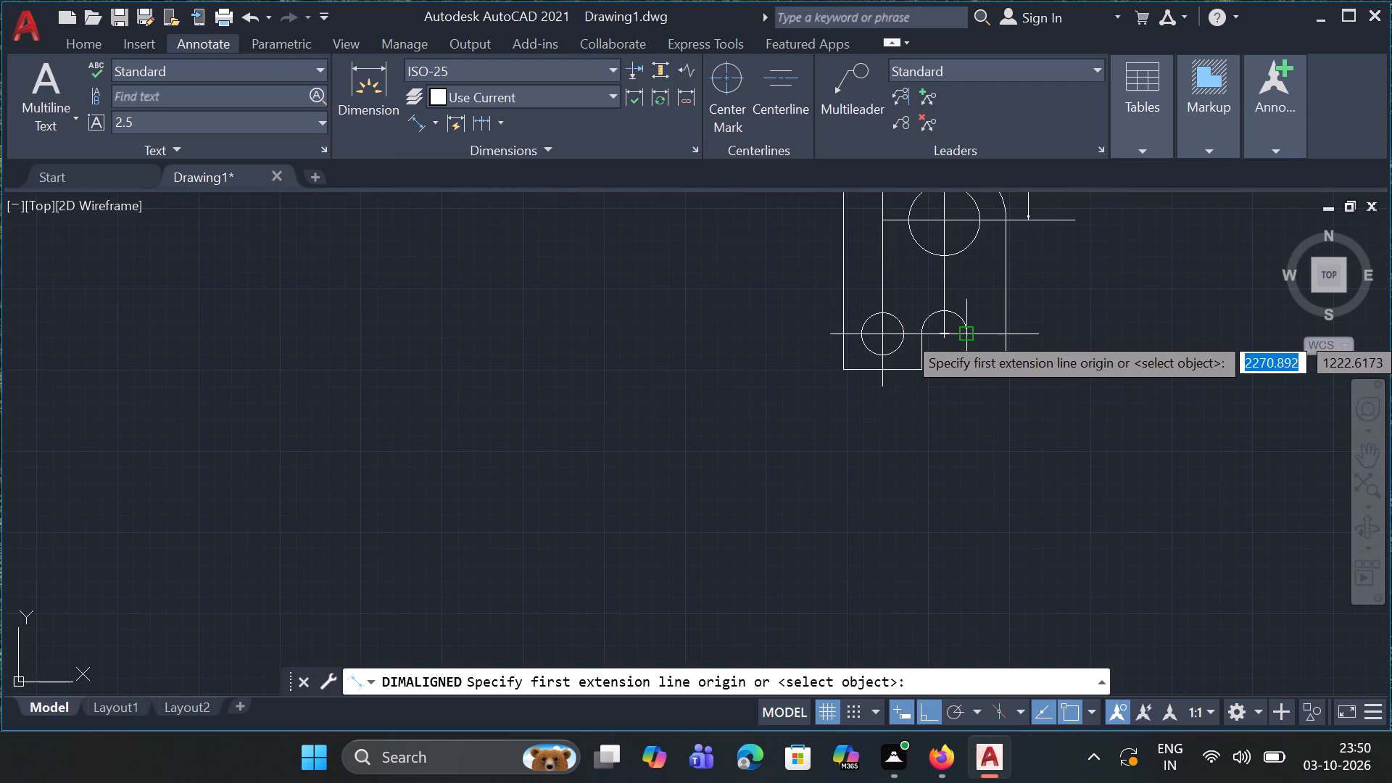
{"action": "left_click", "coordinate": [1019, 328]}
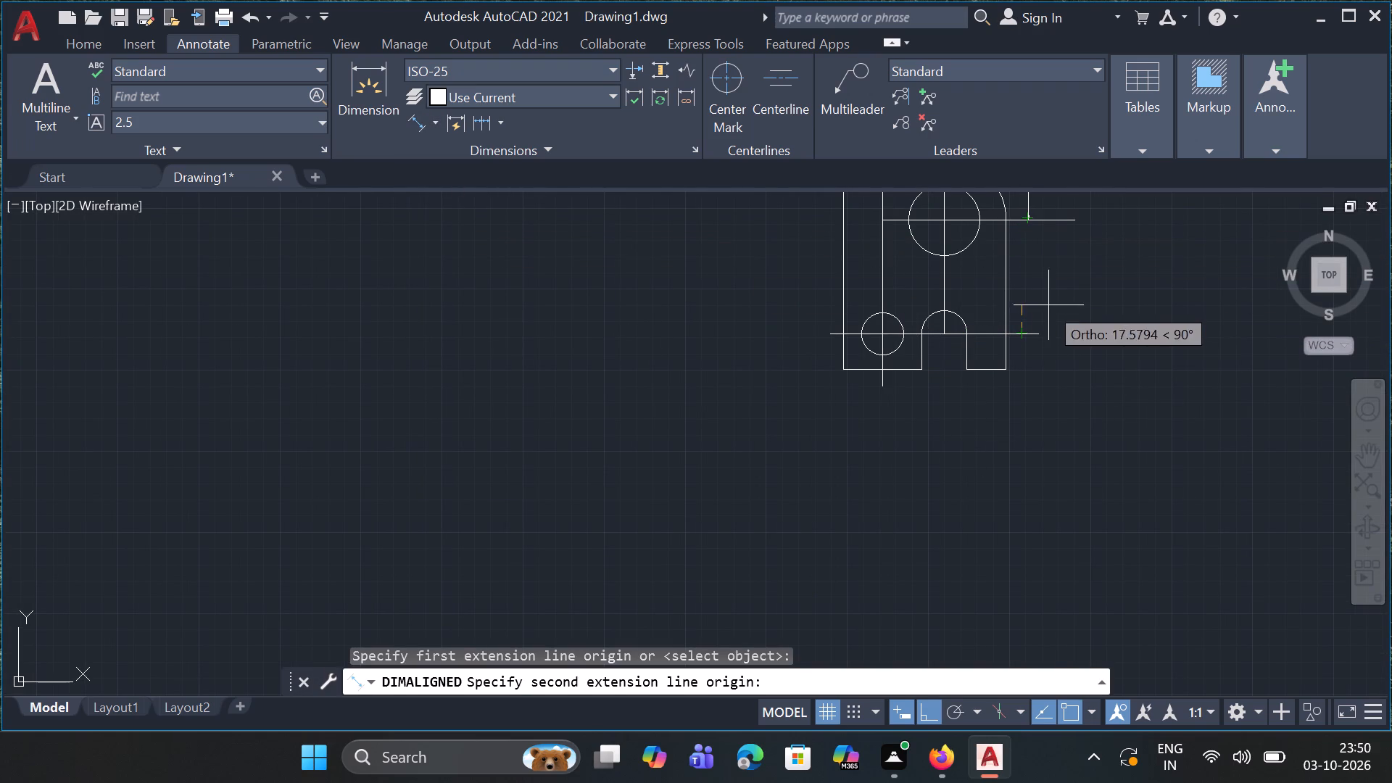
{"action": "left_click", "coordinate": [1022, 218]}
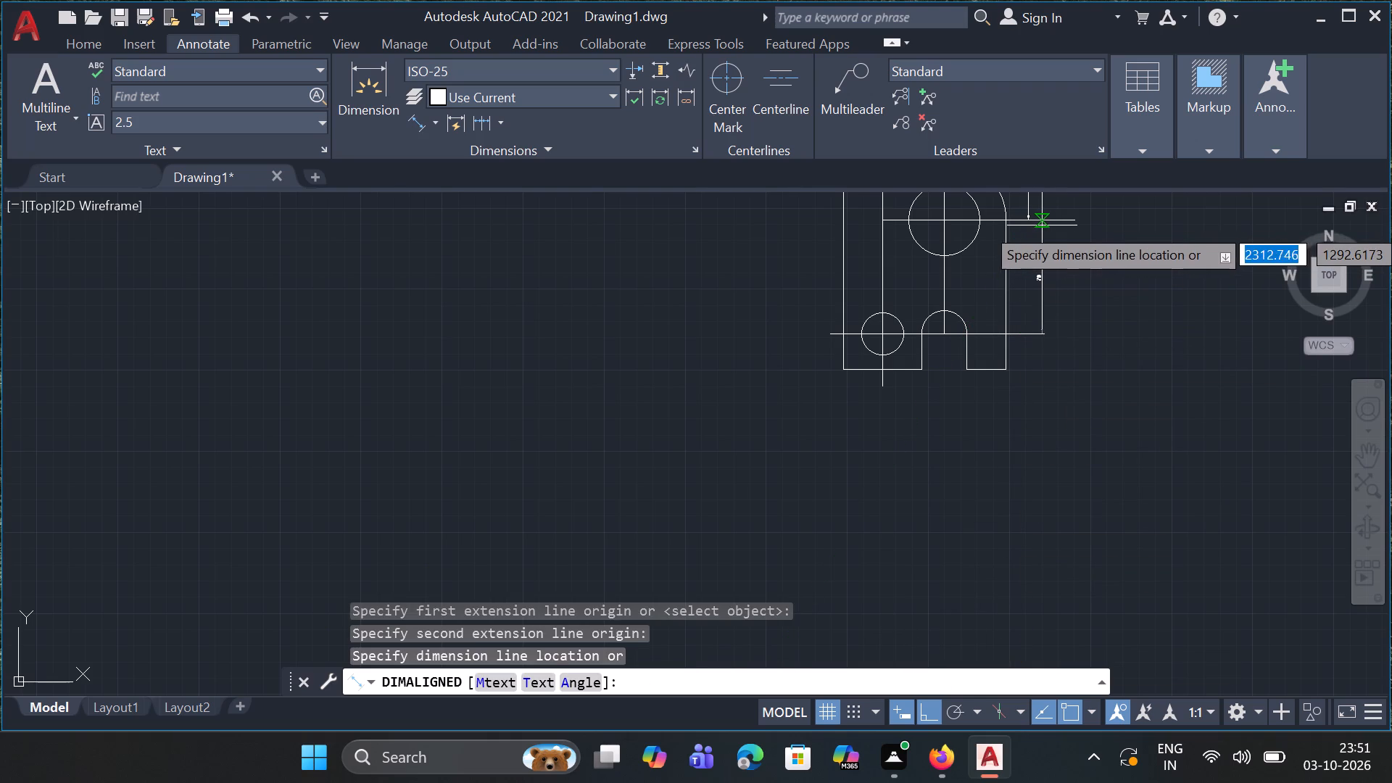
{"action": "left_click", "coordinate": [1056, 225]}
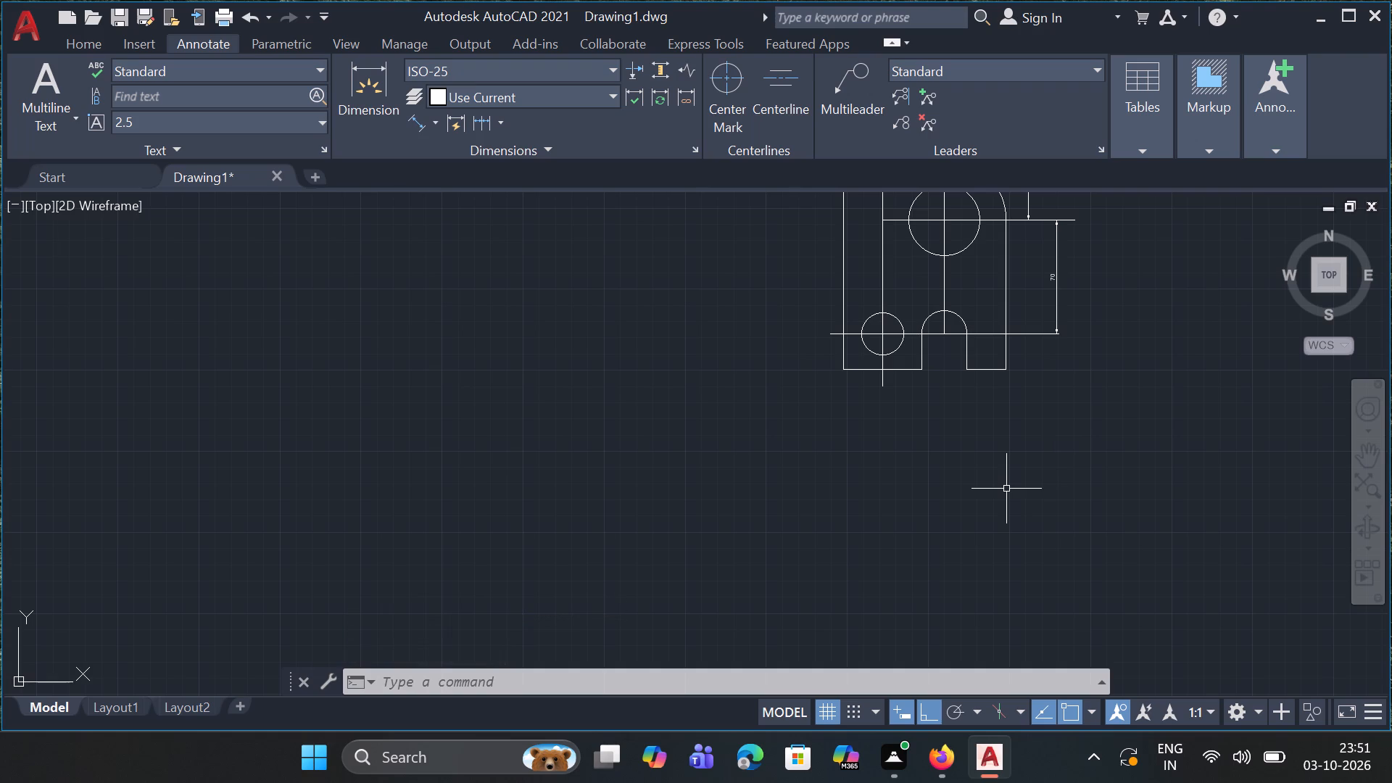
Add a vertical aligned dimension from the profile's bottom-right corner up to the base's horizontal centre line, placed right of the profile.
{"action": "scroll", "coordinate": [1006, 489], "scroll_direction": "down", "scroll_amount": 1, "text": "ctrl"}
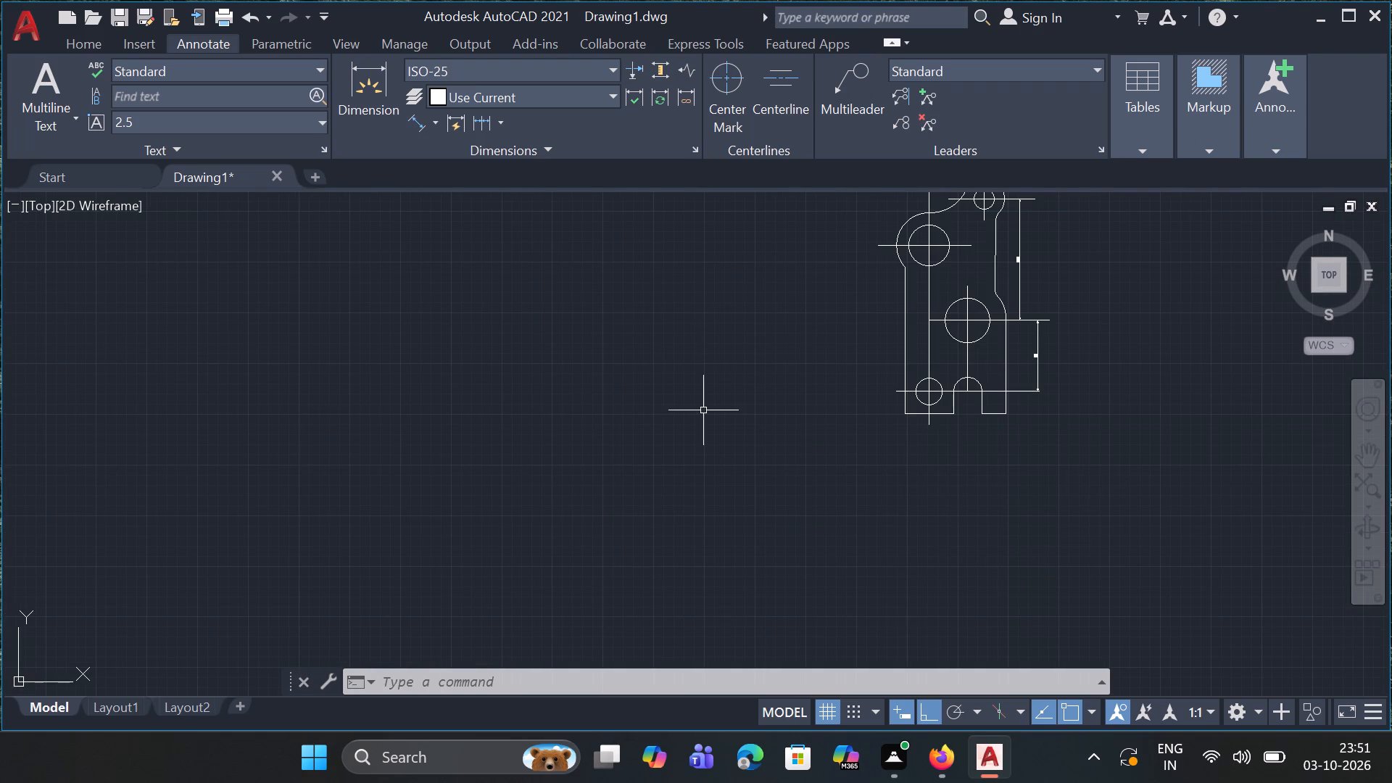
{"action": "left_click", "coordinate": [419, 123]}
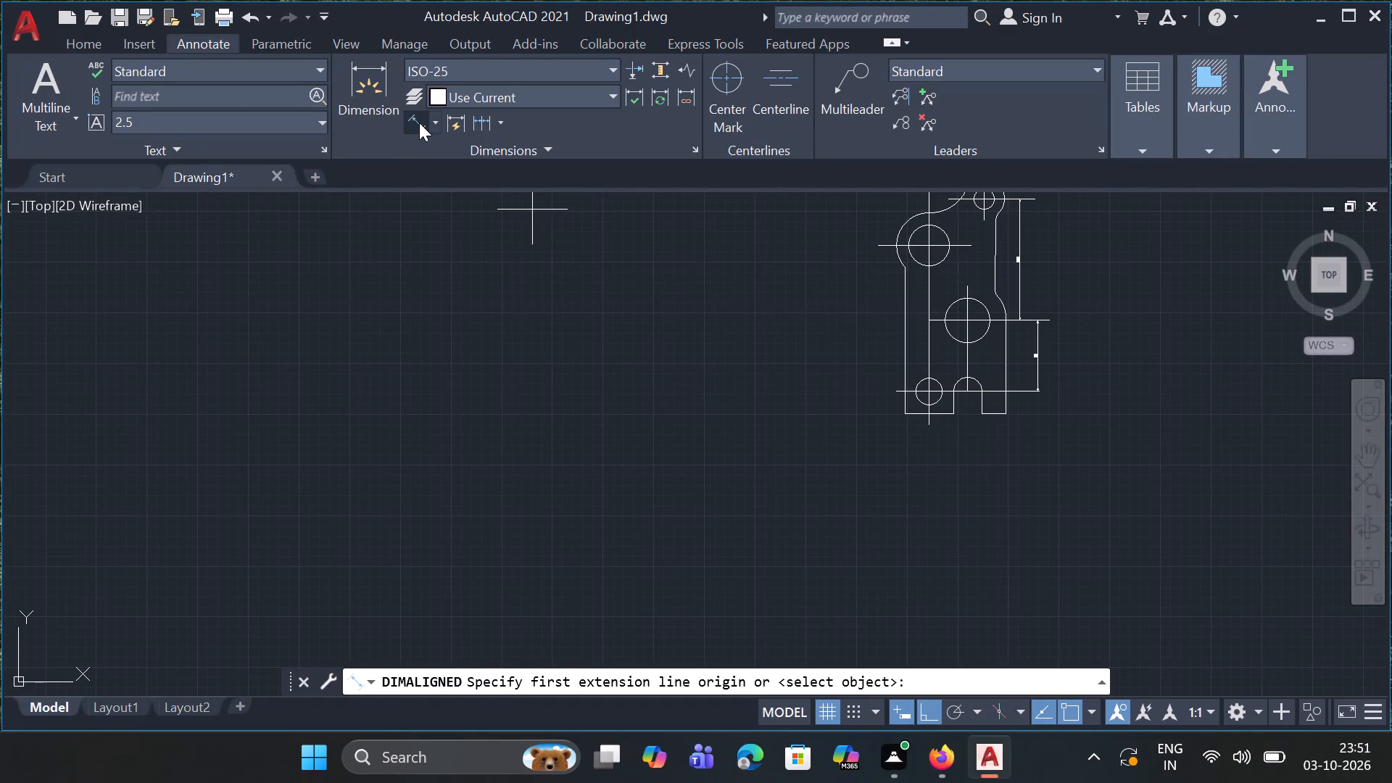
{"action": "left_click_drag", "start_coordinate": [1011, 418], "coordinate": [1011, 398]}
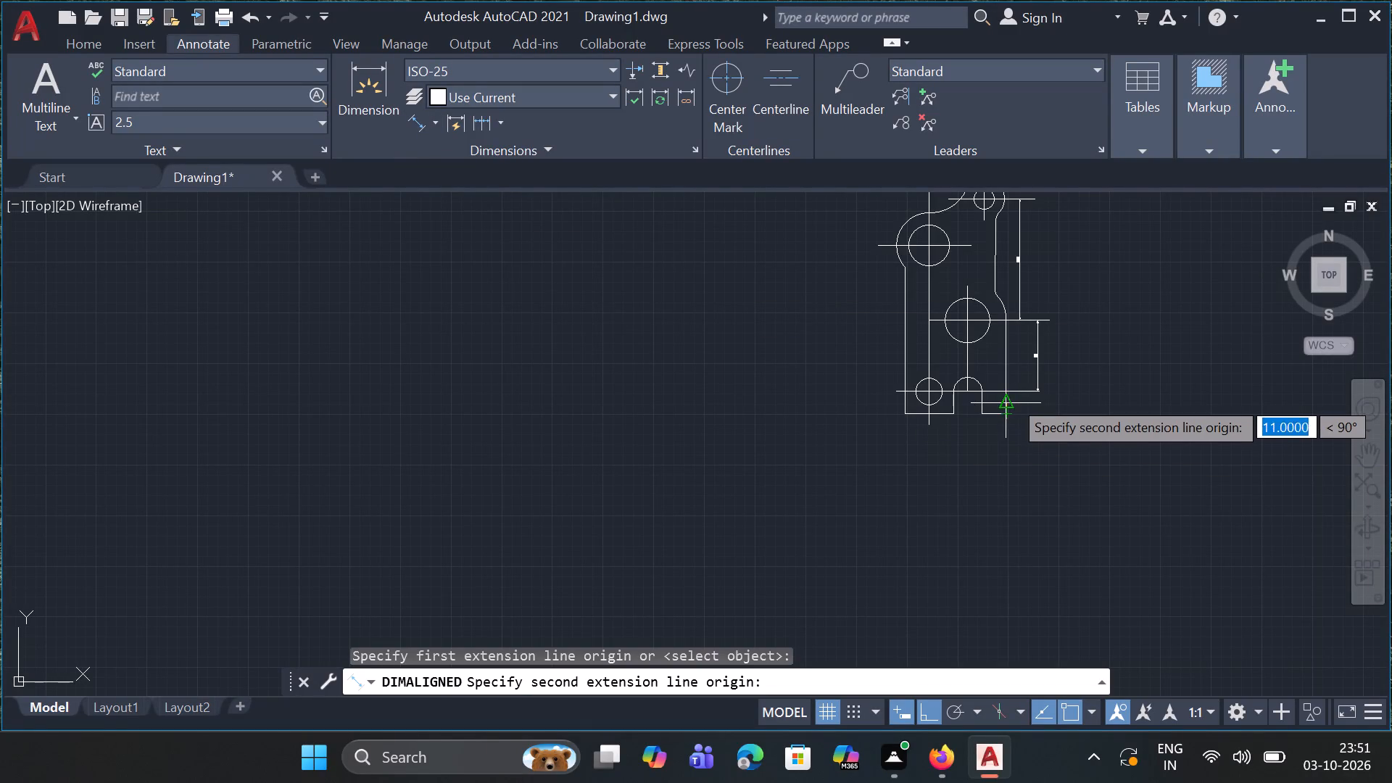
{"action": "left_click_drag", "start_coordinate": [1011, 398], "coordinate": [1009, 391]}
{"action": "left_click", "coordinate": [1009, 391]}
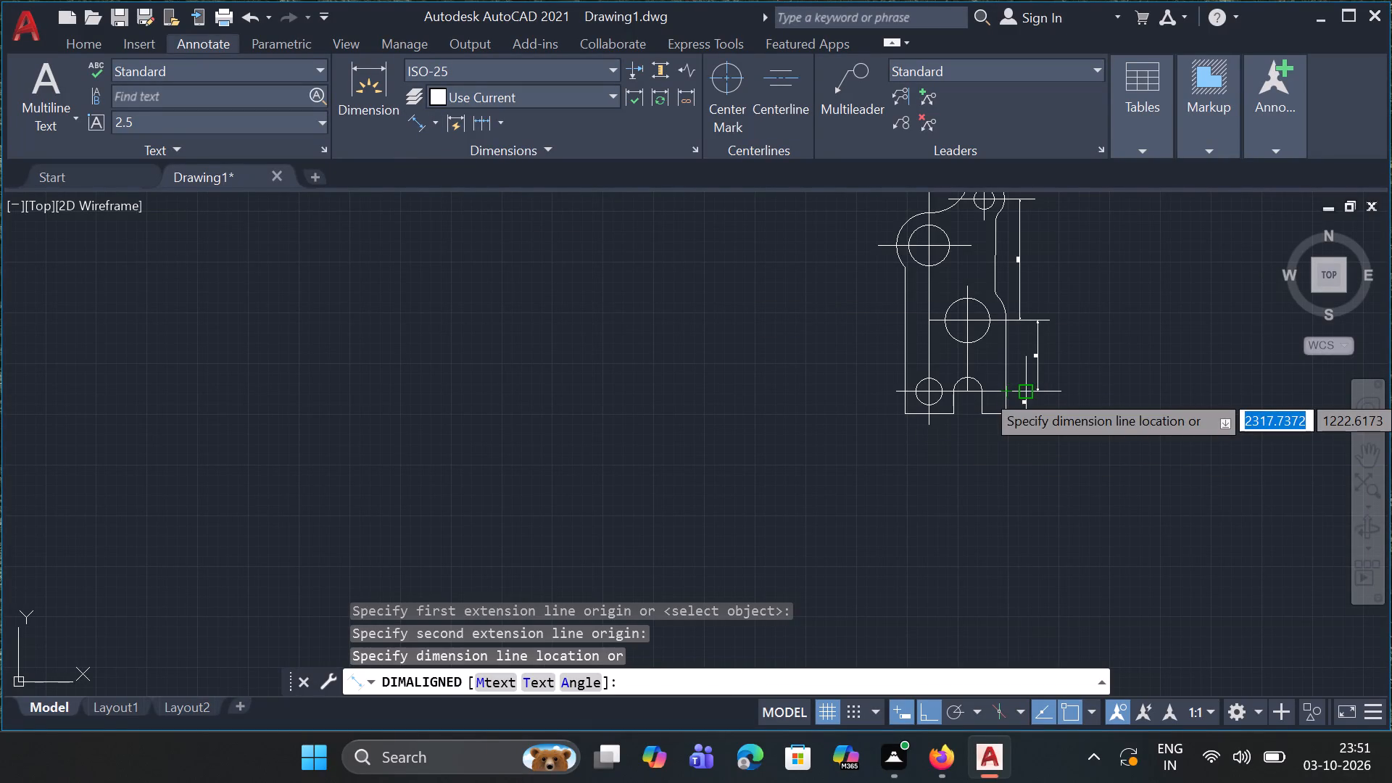
{"action": "left_click", "coordinate": [1043, 391]}
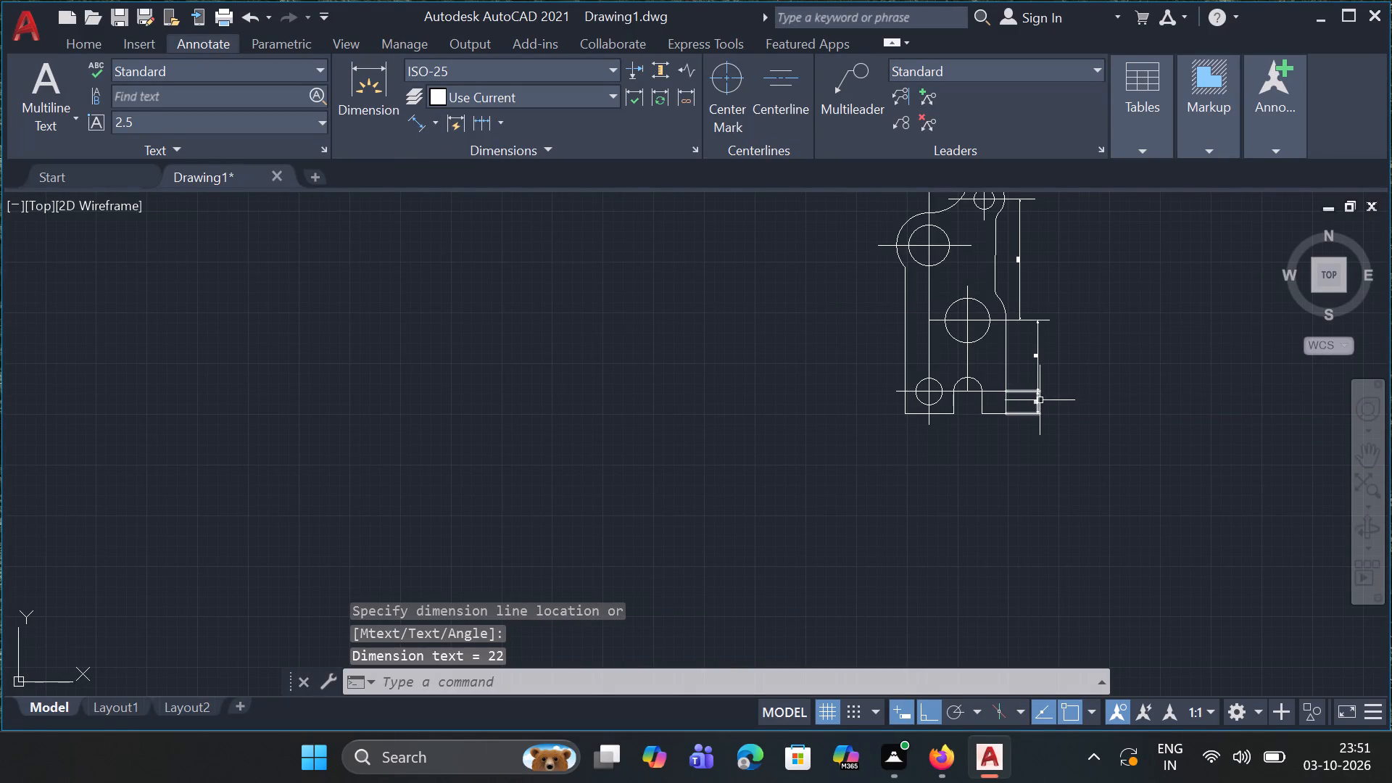
{"action": "scroll", "coordinate": [1040, 400], "scroll_direction": "up", "scroll_amount": 3, "text": "ctrl"}
{"action": "scroll", "coordinate": [1040, 400], "scroll_direction": "down", "scroll_amount": 2, "text": "ctrl"}
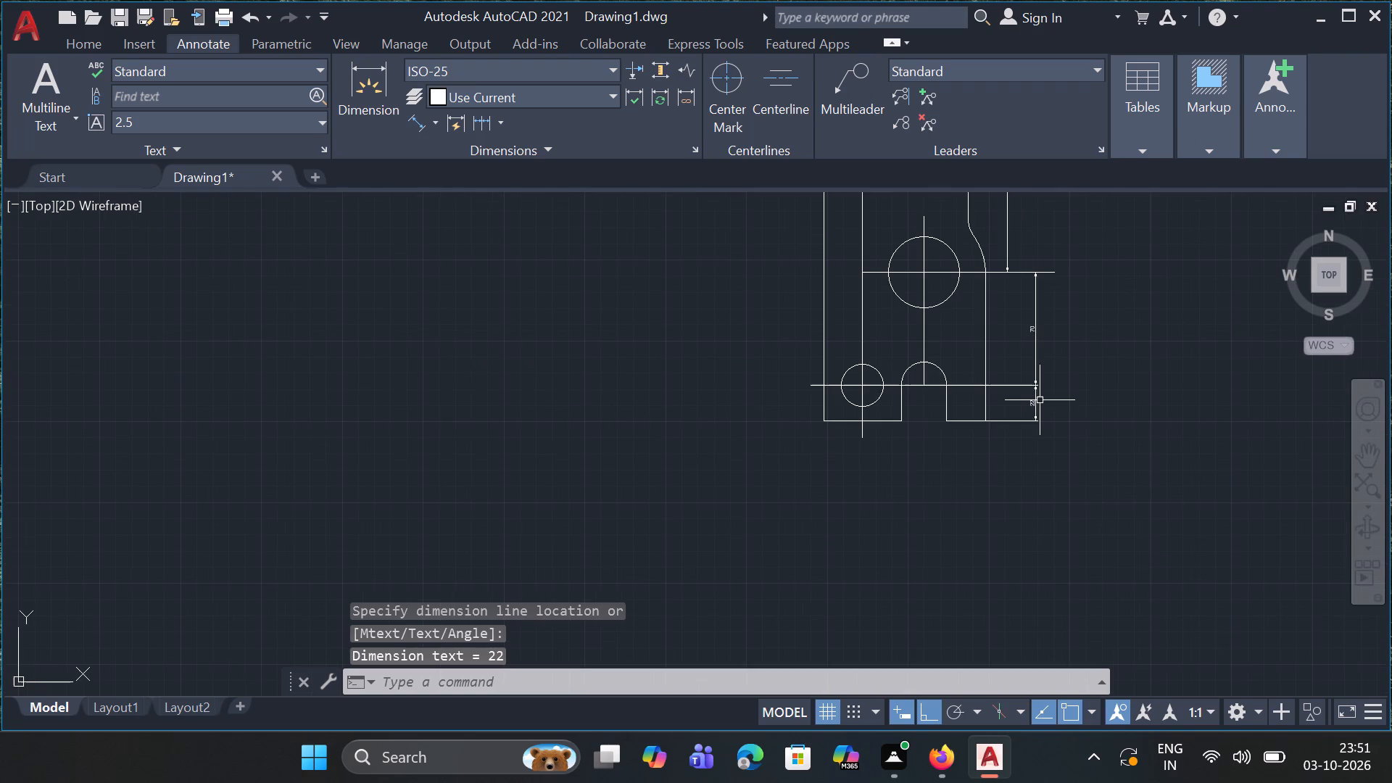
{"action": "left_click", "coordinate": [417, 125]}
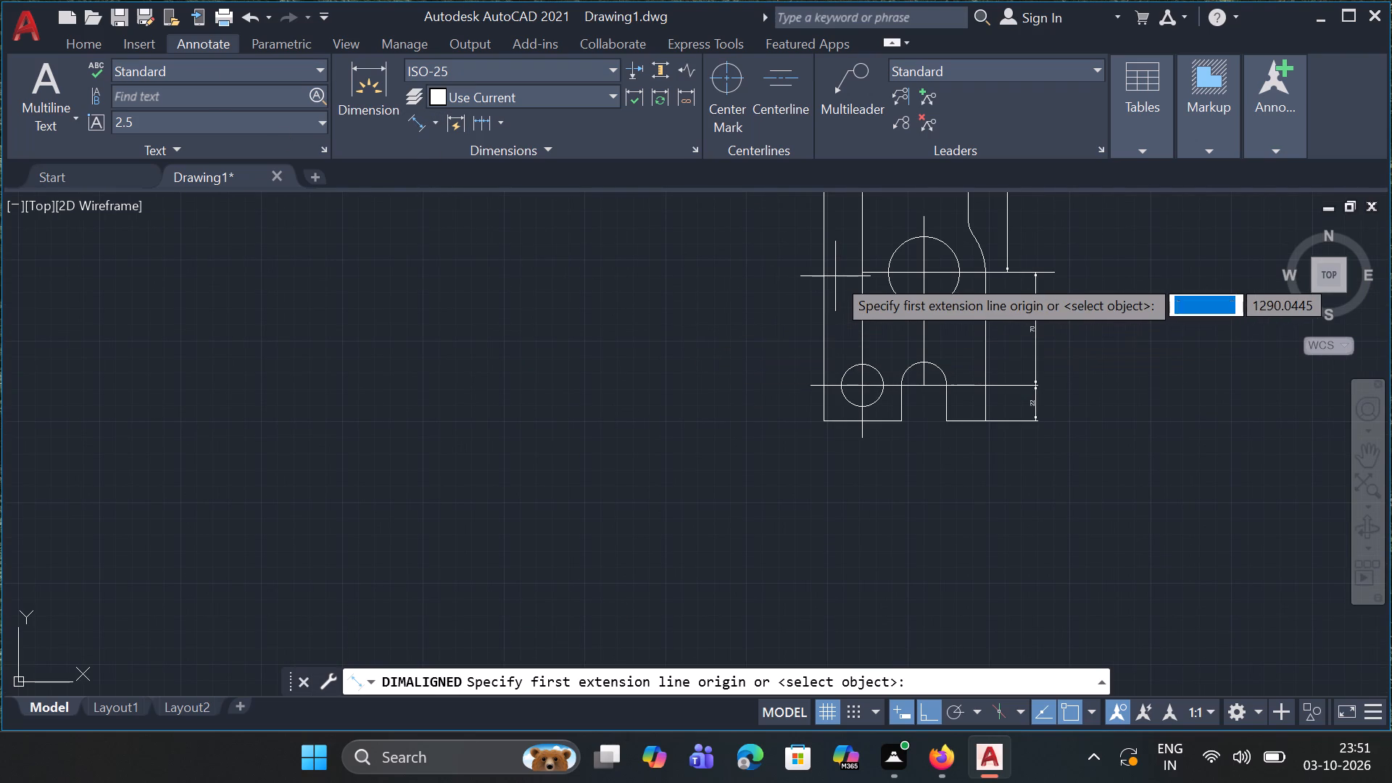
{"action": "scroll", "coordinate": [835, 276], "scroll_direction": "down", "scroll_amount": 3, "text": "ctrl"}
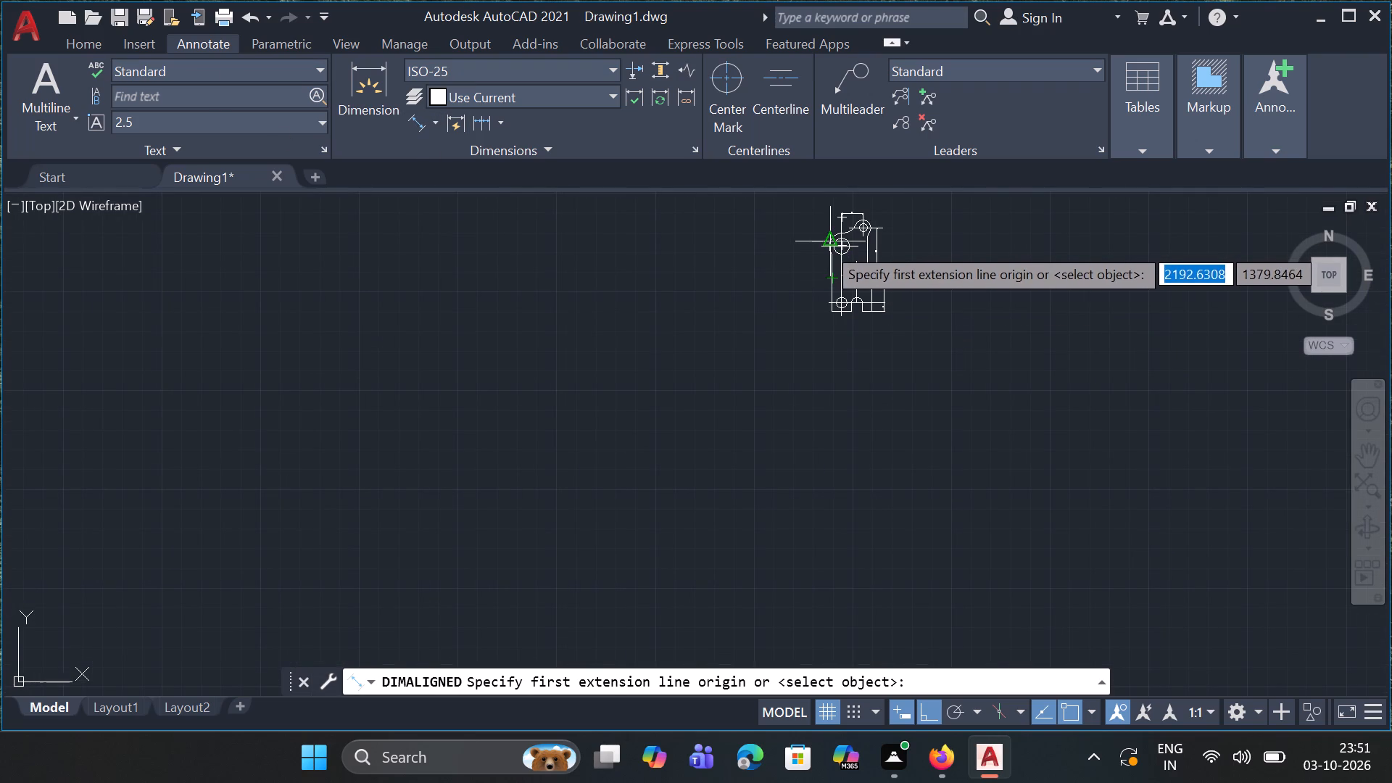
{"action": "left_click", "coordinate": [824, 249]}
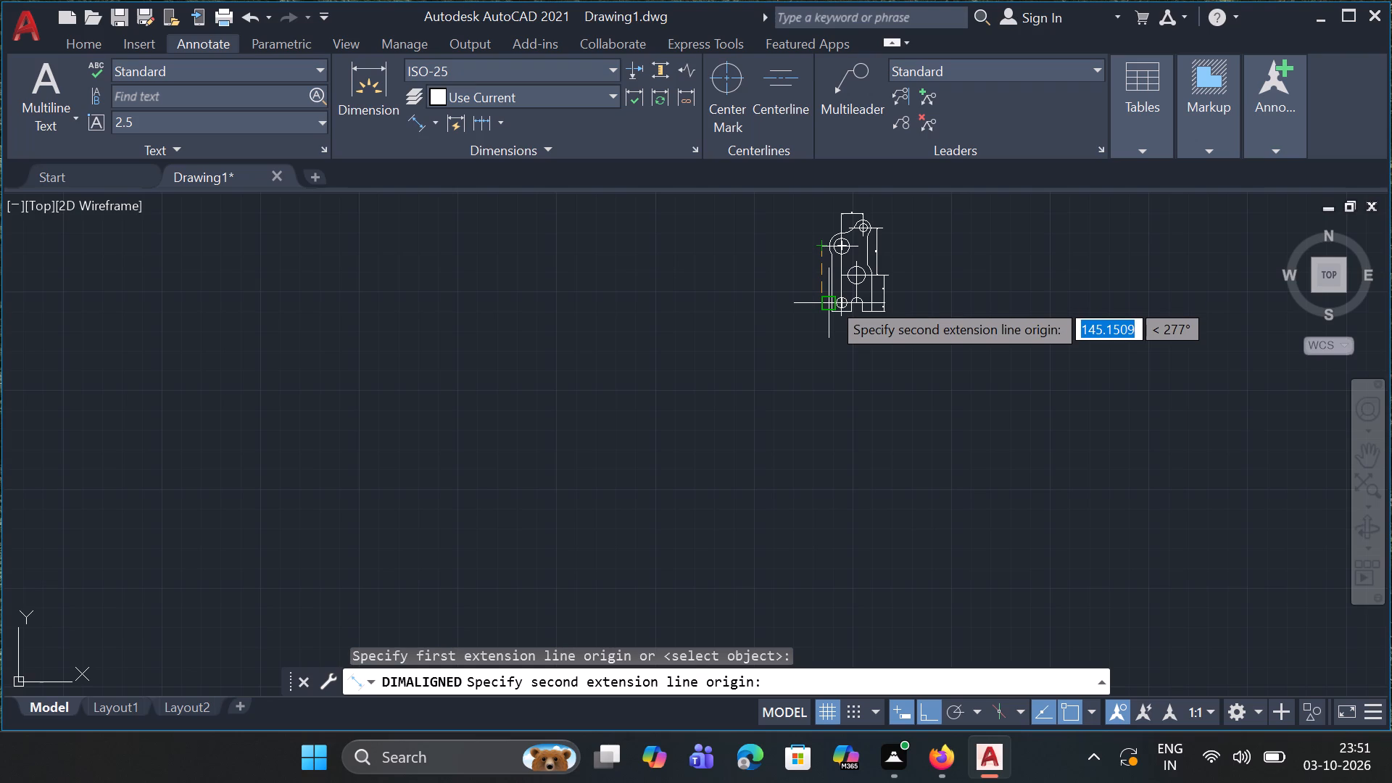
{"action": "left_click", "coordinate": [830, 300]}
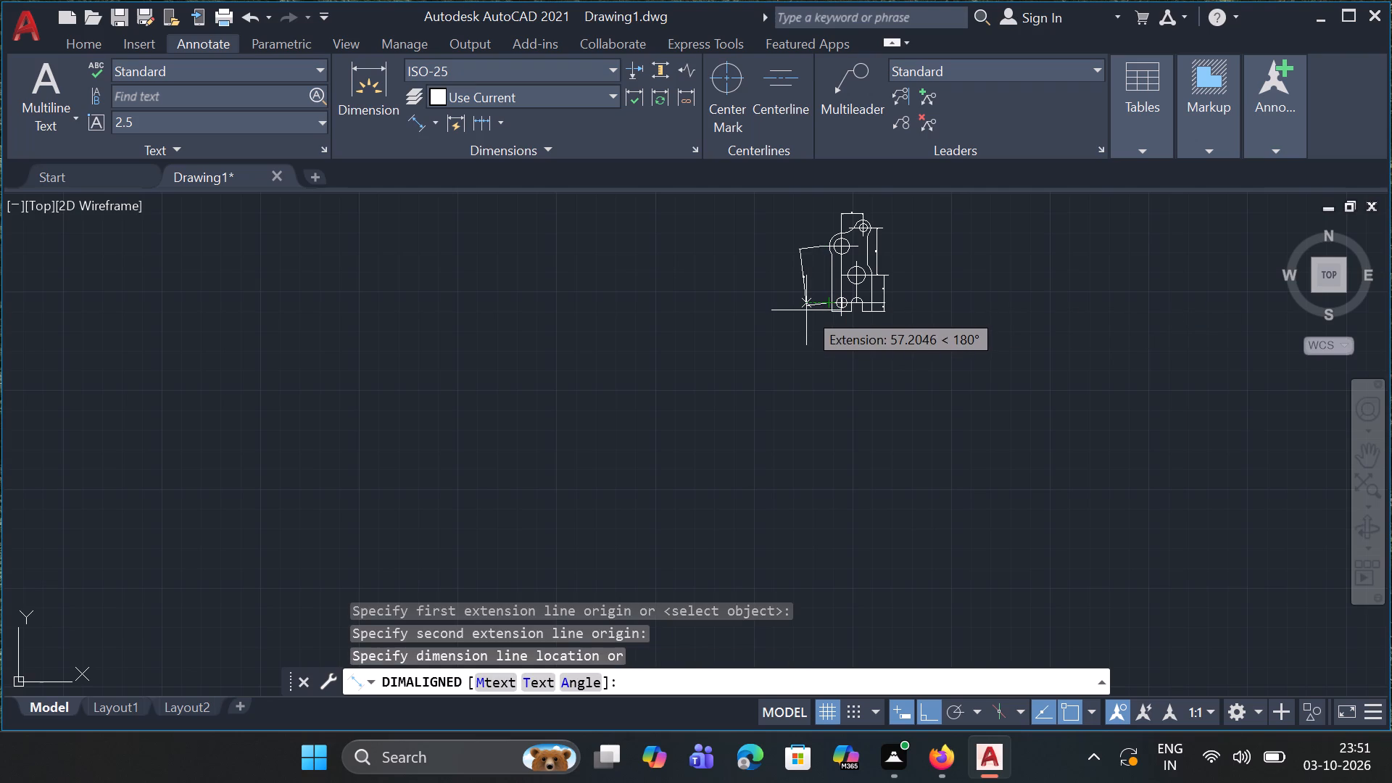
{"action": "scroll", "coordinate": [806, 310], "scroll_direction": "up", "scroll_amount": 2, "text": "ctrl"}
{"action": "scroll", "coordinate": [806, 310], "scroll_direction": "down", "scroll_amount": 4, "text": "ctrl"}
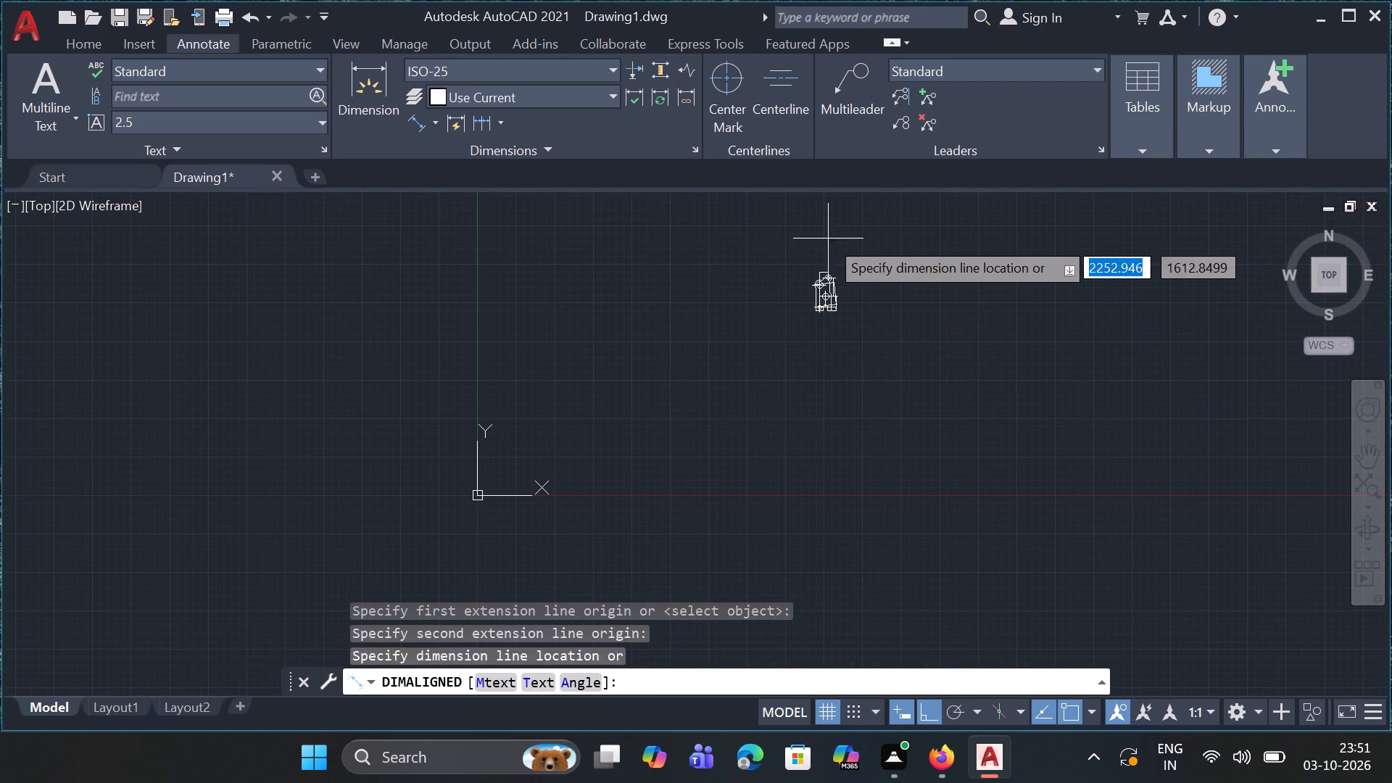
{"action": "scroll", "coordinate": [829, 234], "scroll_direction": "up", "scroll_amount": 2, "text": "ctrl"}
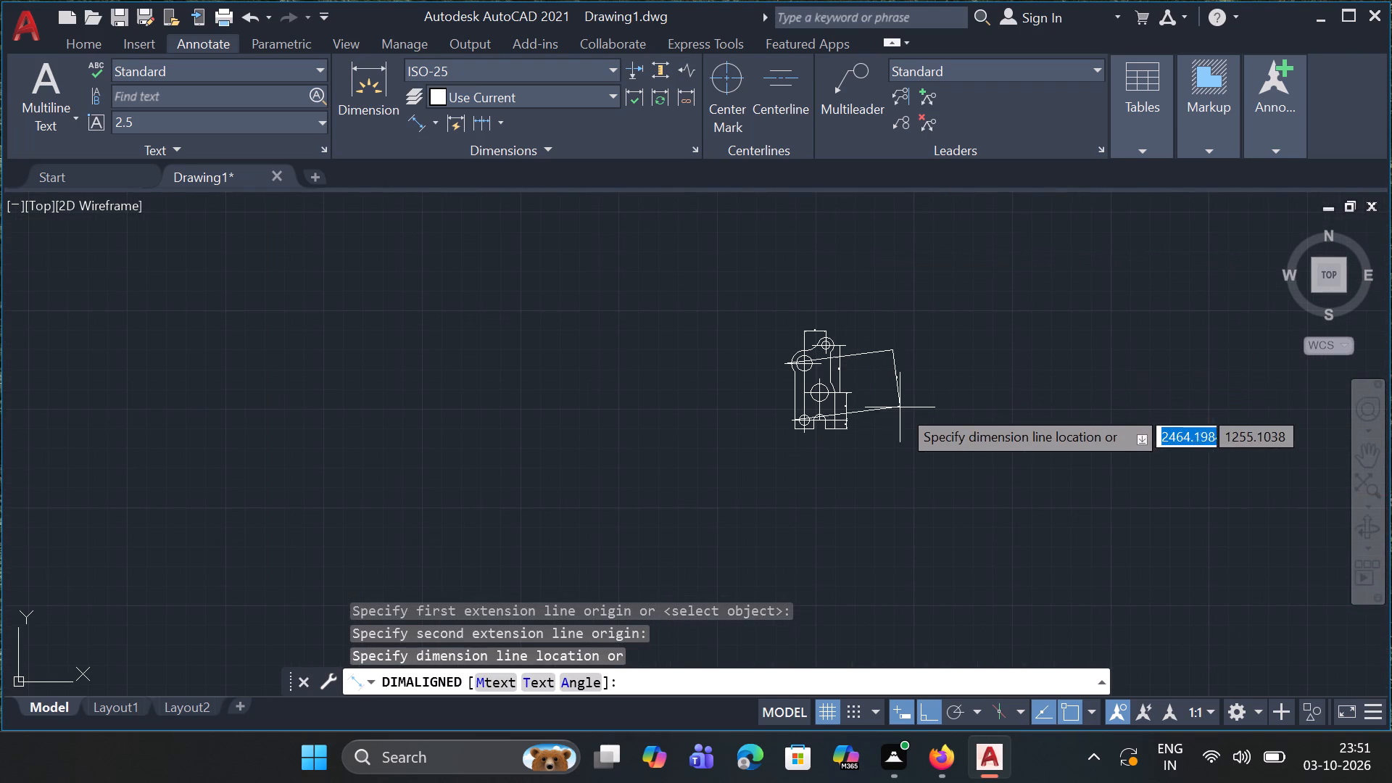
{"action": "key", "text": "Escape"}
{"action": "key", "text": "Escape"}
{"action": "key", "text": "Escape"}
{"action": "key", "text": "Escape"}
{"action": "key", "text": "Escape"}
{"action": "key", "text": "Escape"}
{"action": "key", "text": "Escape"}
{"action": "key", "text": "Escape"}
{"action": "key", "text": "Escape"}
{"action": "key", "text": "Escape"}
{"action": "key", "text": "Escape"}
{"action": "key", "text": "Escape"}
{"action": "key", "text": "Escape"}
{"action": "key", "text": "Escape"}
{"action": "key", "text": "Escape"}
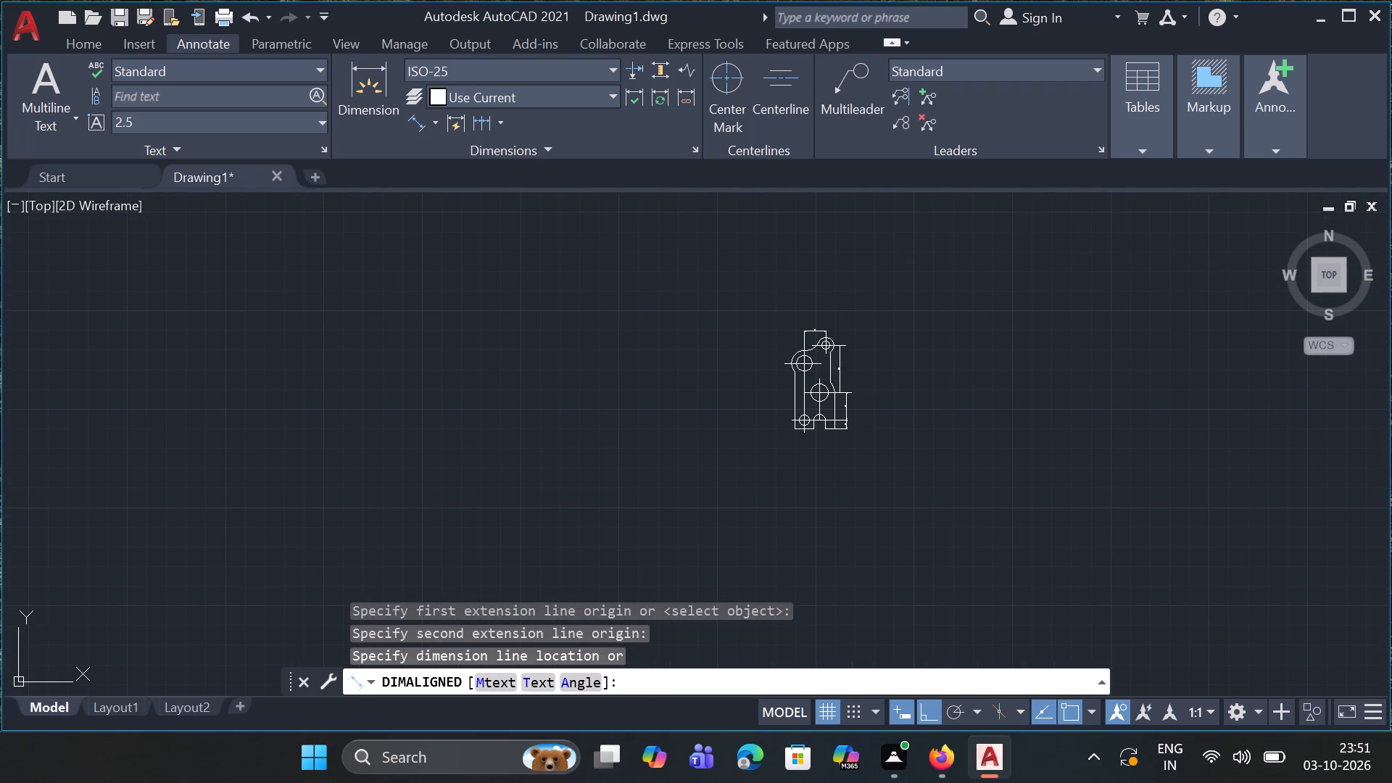
Add a vertical aligned dimension from the large upper-left hole's centre to the base hole's centre, placed left of the profile.
{"action": "scroll", "coordinate": [787, 311], "scroll_direction": "up", "scroll_amount": 2, "text": "ctrl"}
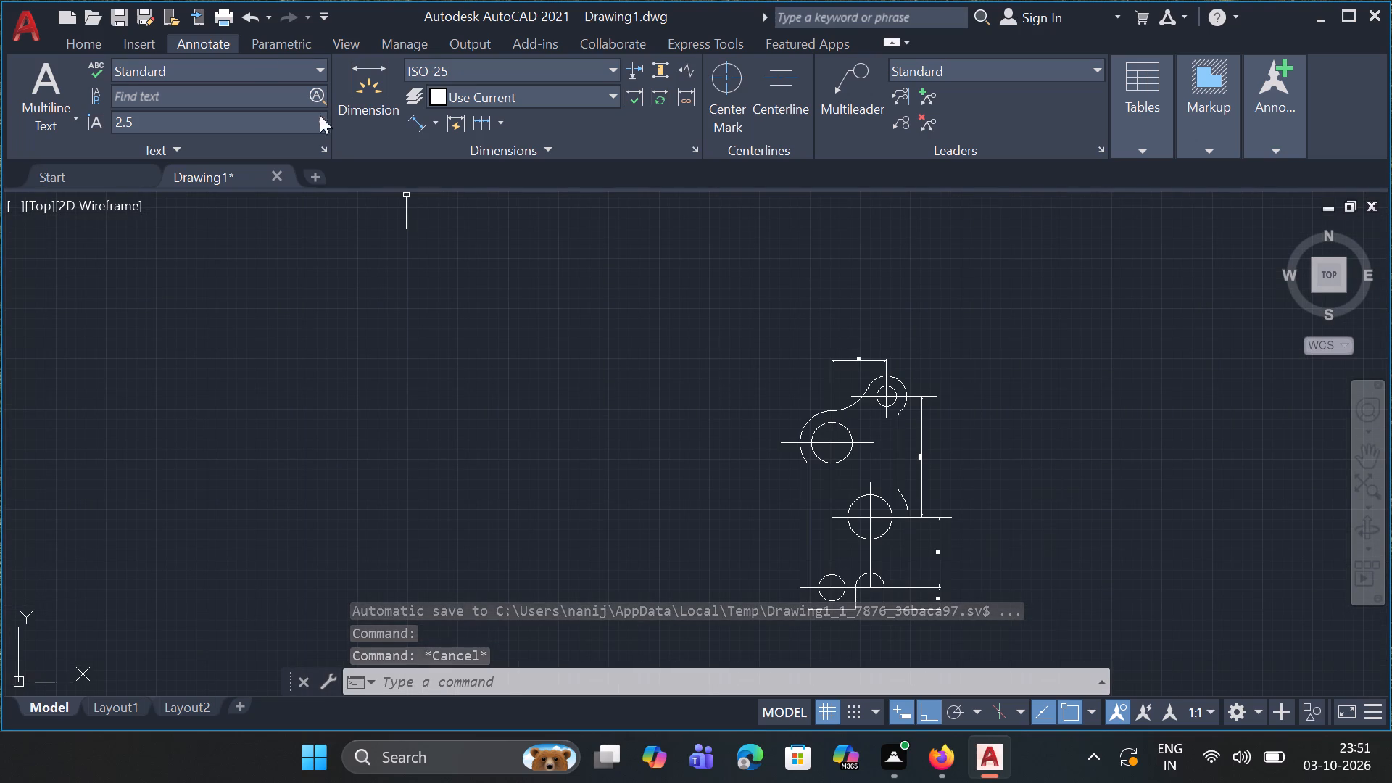
{"action": "left_click", "coordinate": [424, 121]}
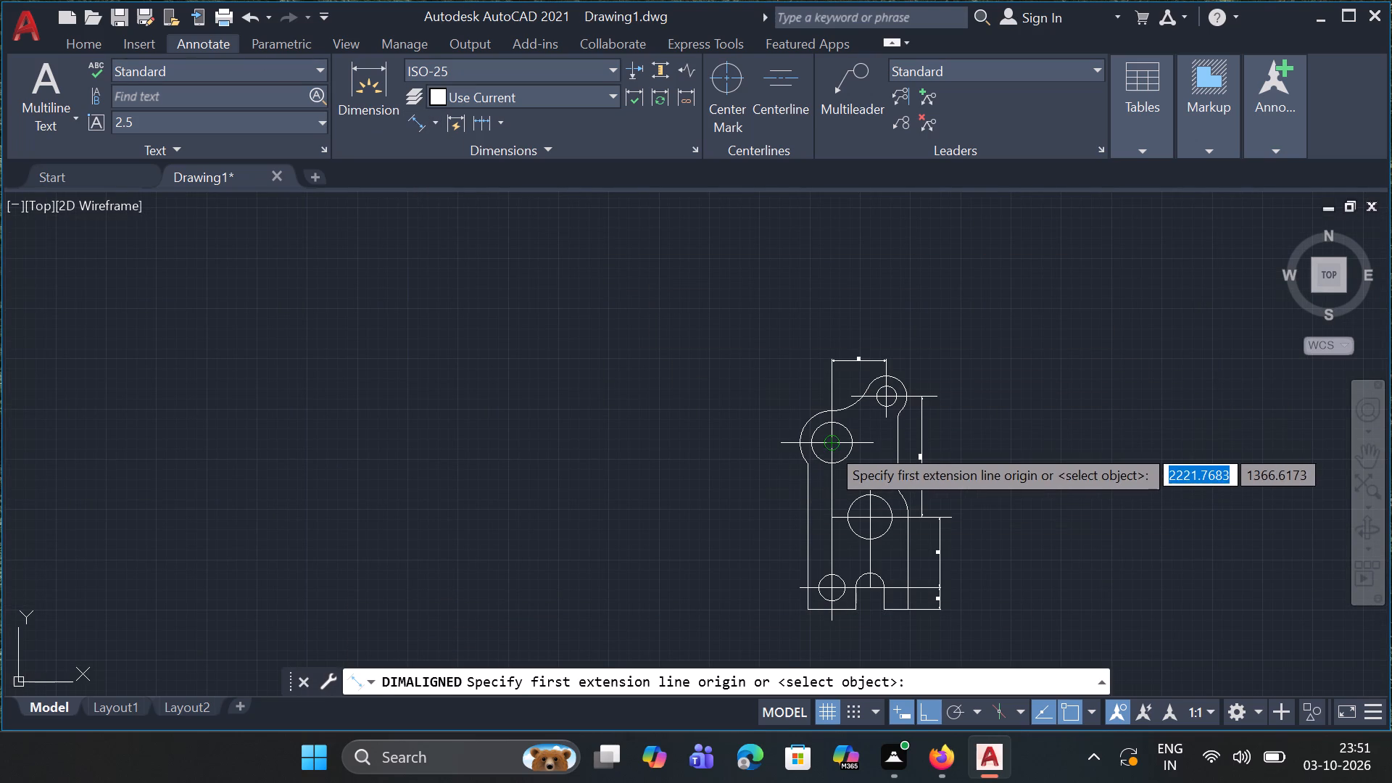
{"action": "left_click_drag", "start_coordinate": [829, 446], "coordinate": [832, 593]}
{"action": "left_click", "coordinate": [832, 593]}
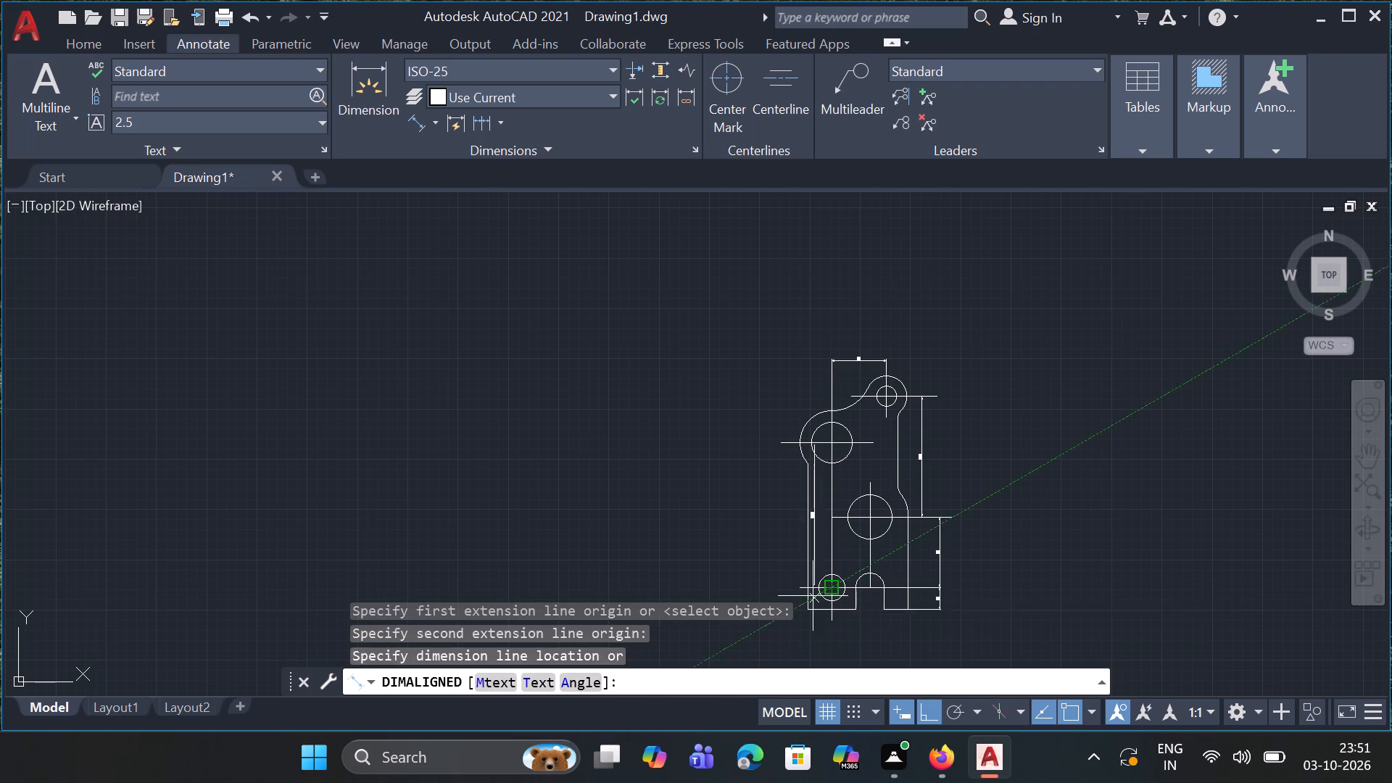
{"action": "left_click", "coordinate": [766, 602]}
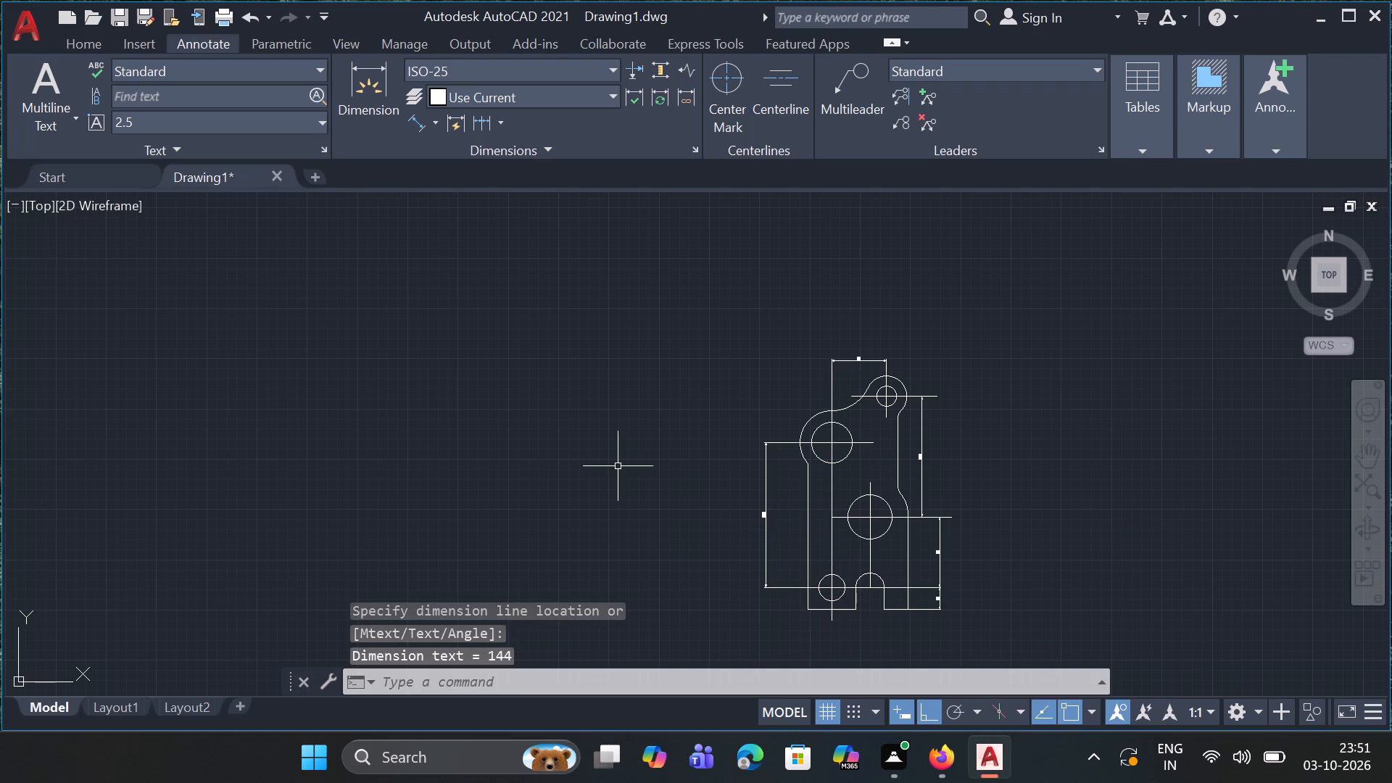
Add a horizontal aligned dimension across the base's left hole, placed just above the hole.
{"action": "left_click", "coordinate": [421, 121]}
{"action": "left_click", "coordinate": [818, 585]}
{"action": "left_click_drag", "start_coordinate": [842, 585], "coordinate": [842, 573]}
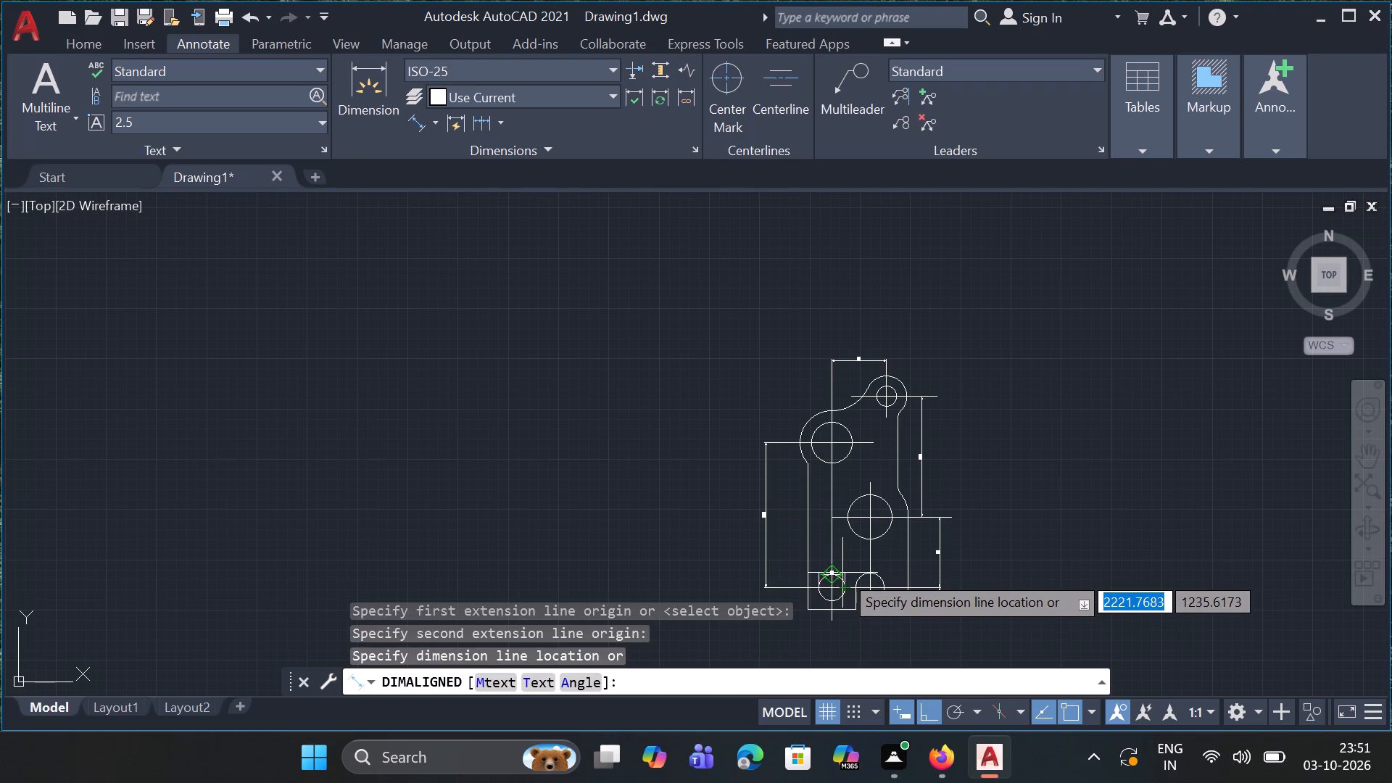
{"action": "left_click_drag", "start_coordinate": [842, 573], "coordinate": [842, 563]}
{"action": "left_click", "coordinate": [842, 563]}
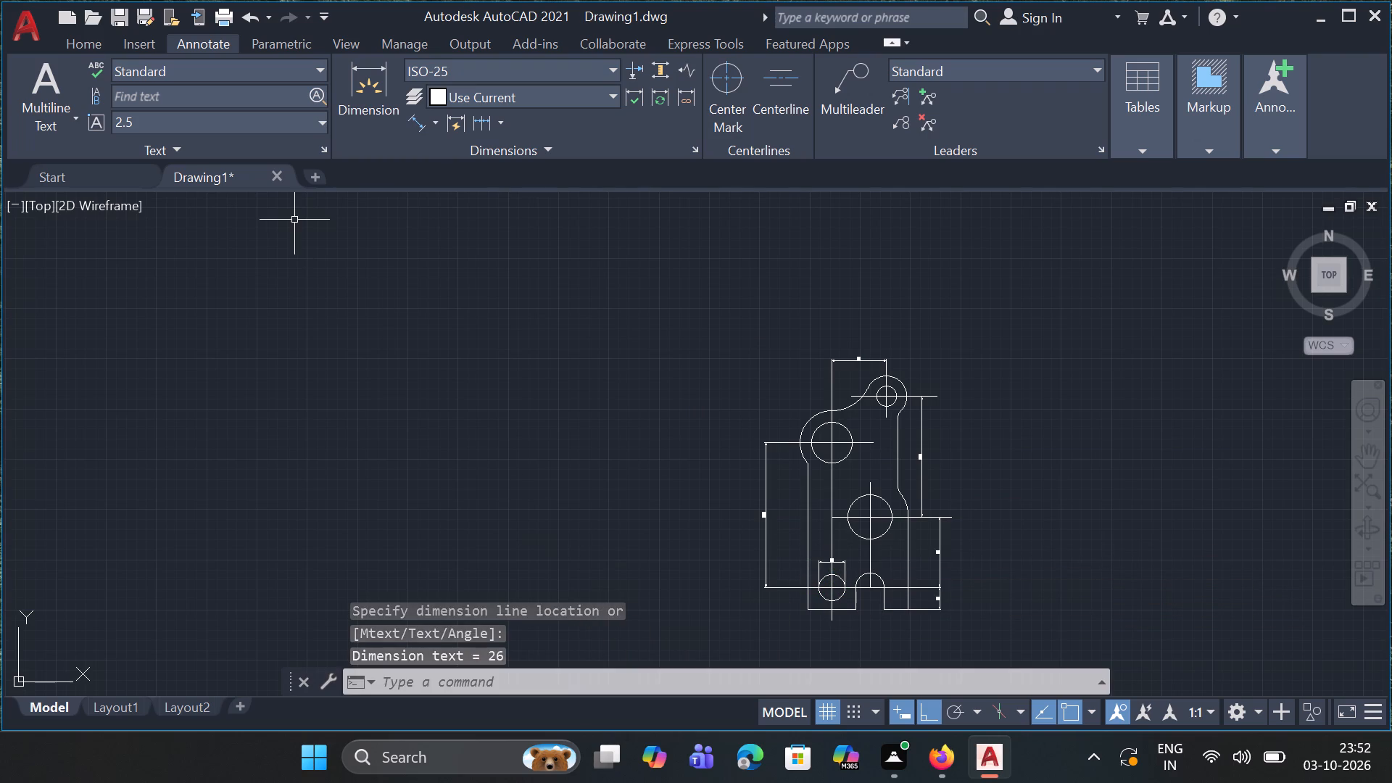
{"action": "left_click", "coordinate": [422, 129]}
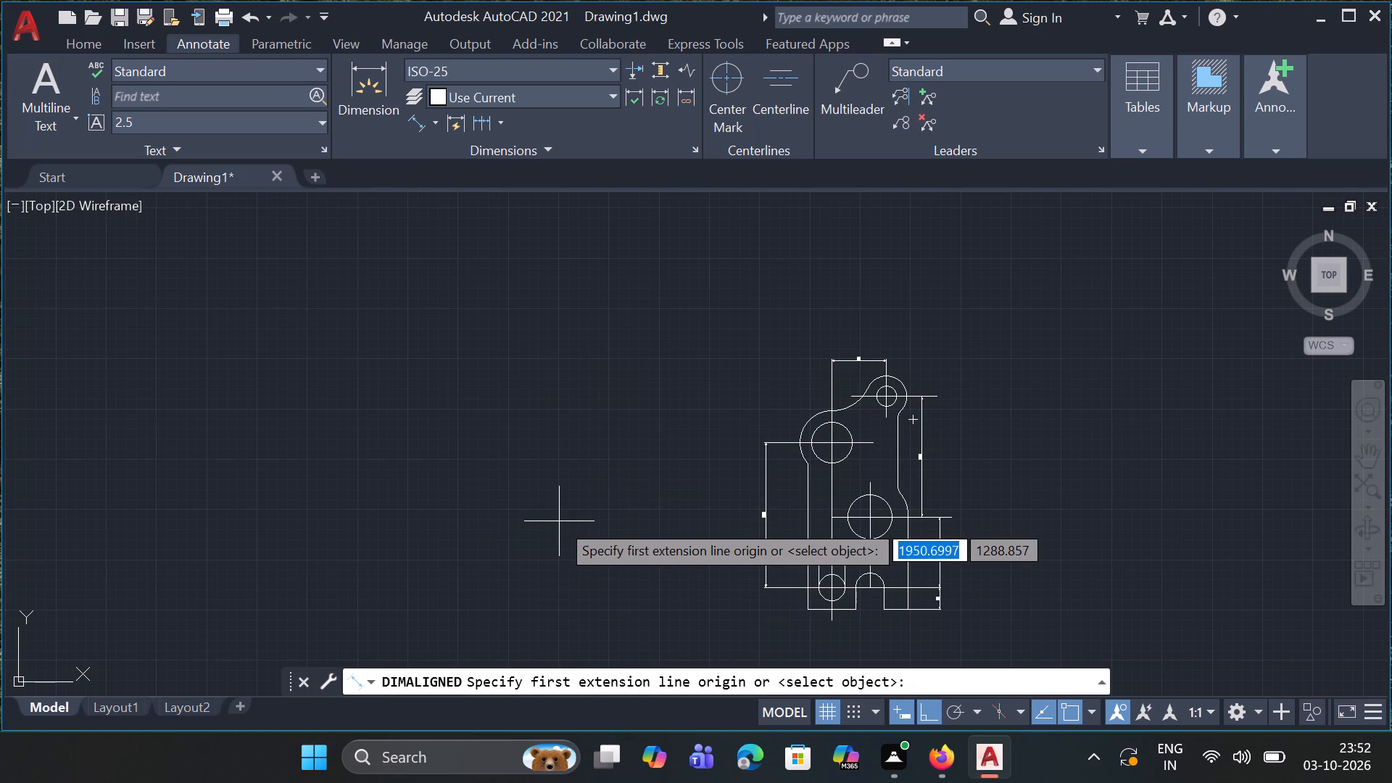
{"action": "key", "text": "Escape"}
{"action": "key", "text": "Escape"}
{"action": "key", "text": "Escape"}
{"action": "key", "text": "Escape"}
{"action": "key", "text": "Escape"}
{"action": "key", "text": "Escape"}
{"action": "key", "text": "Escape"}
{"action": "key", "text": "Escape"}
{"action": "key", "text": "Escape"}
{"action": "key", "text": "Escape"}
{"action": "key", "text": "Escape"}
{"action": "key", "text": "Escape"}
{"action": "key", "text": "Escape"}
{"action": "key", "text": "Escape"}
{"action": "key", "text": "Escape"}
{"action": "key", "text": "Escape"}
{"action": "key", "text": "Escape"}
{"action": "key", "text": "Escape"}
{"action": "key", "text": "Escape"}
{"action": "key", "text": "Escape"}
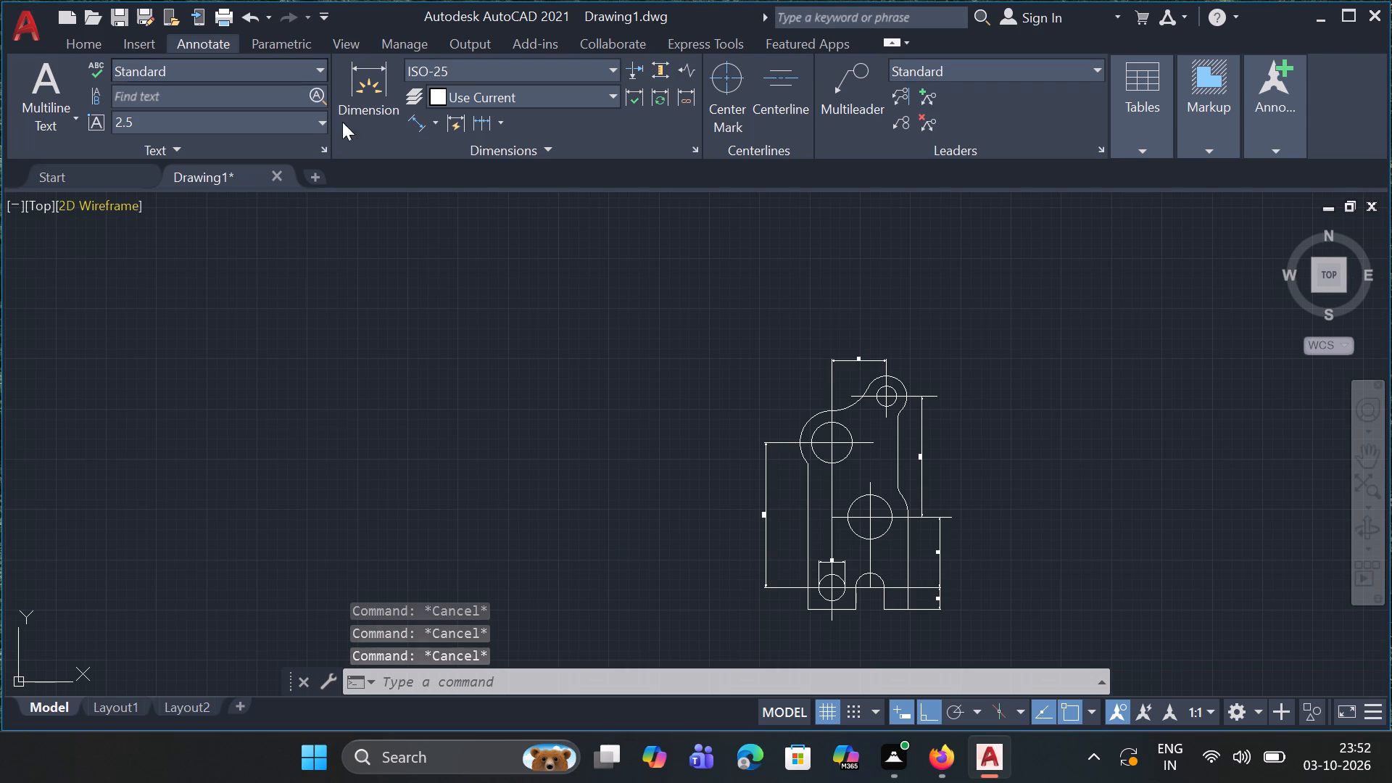
Add a radius dimension to the outer arc around the top hole, placed outside the profile at its upper right.
{"action": "left_click", "coordinate": [94, 38]}
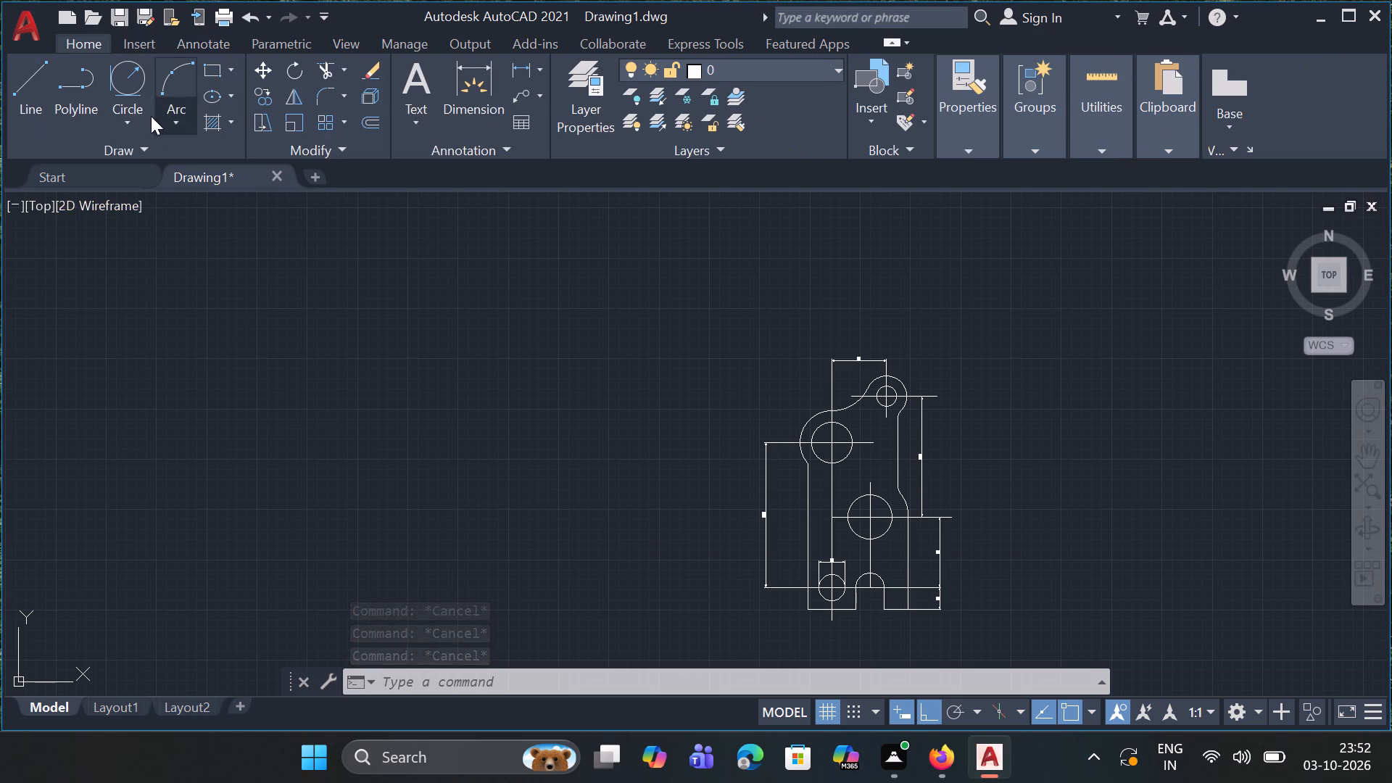
{"action": "left_click", "coordinate": [225, 40]}
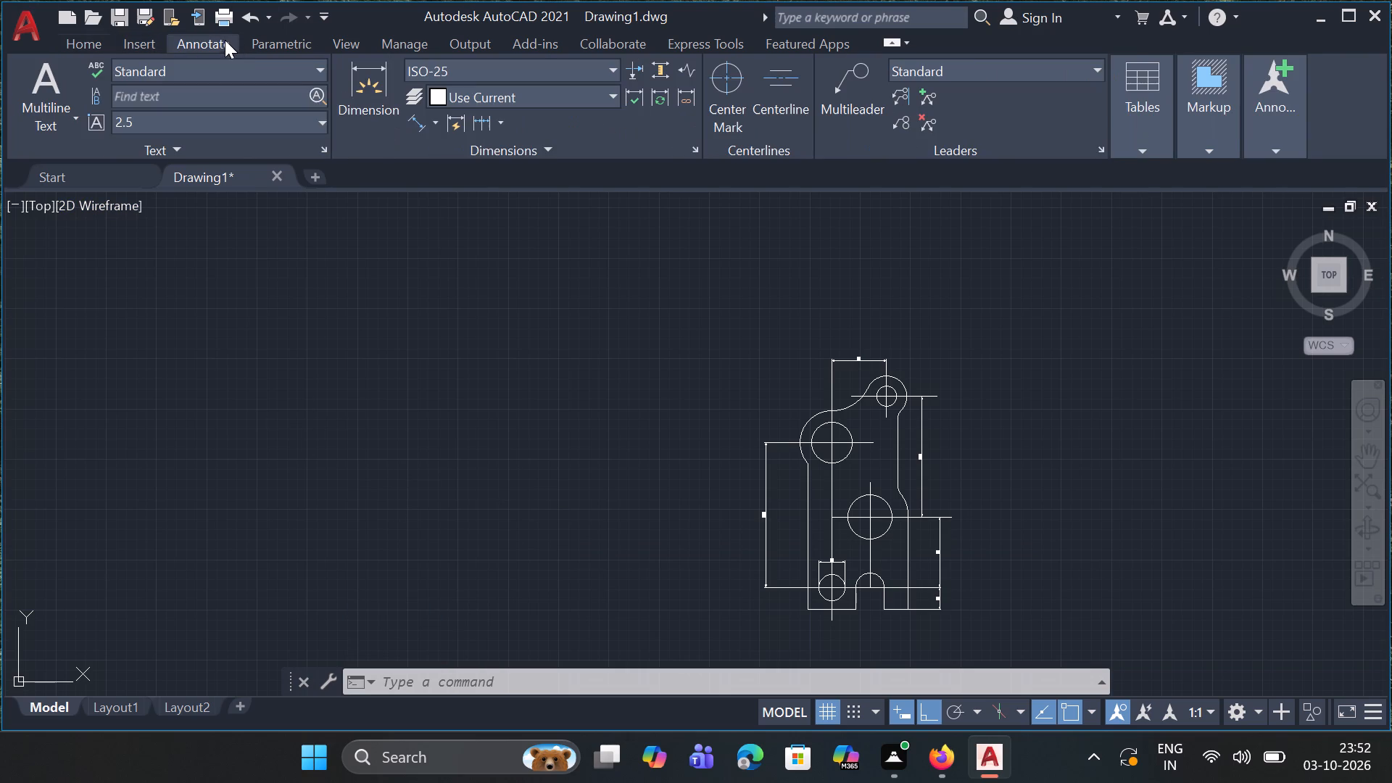
{"action": "left_click", "coordinate": [439, 125]}
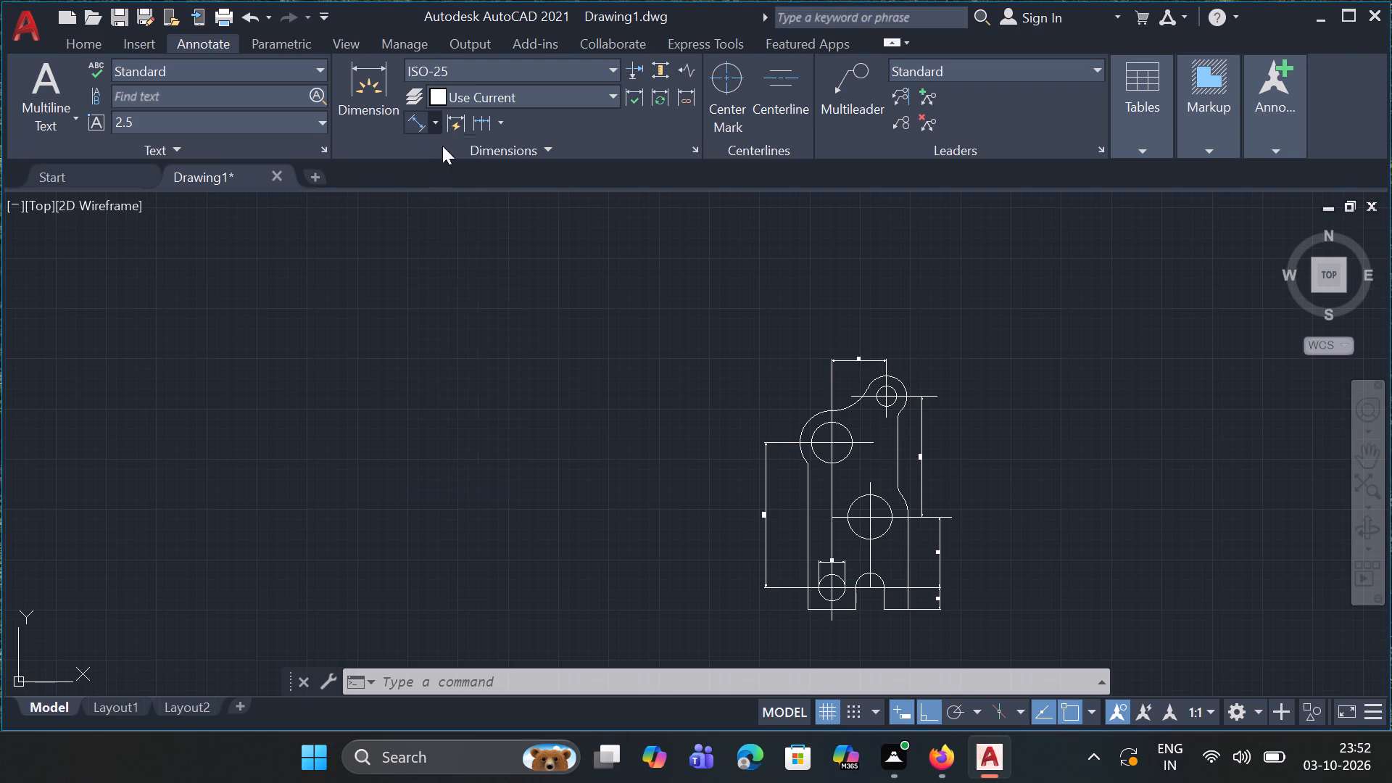
{"action": "left_click", "coordinate": [485, 339]}
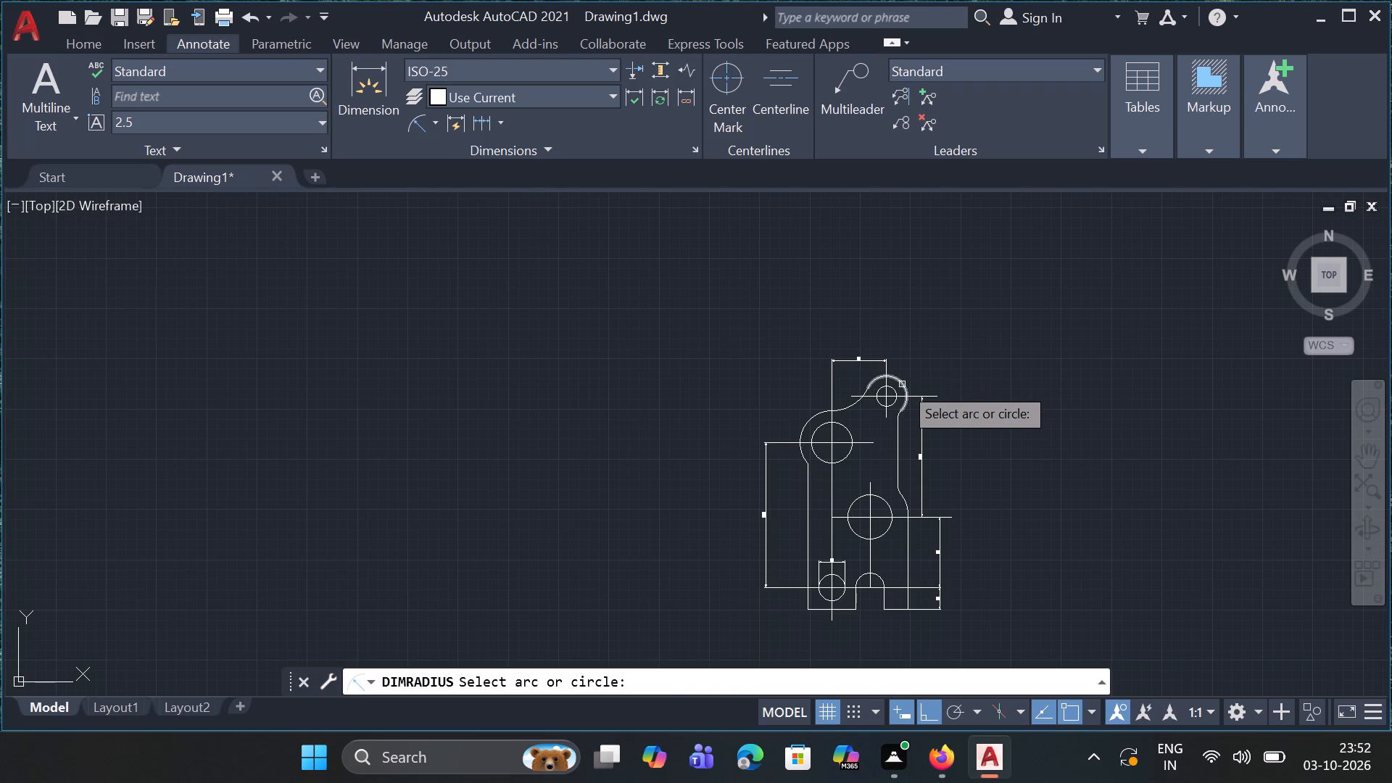
{"action": "left_click", "coordinate": [902, 384]}
{"action": "left_click", "coordinate": [924, 368]}
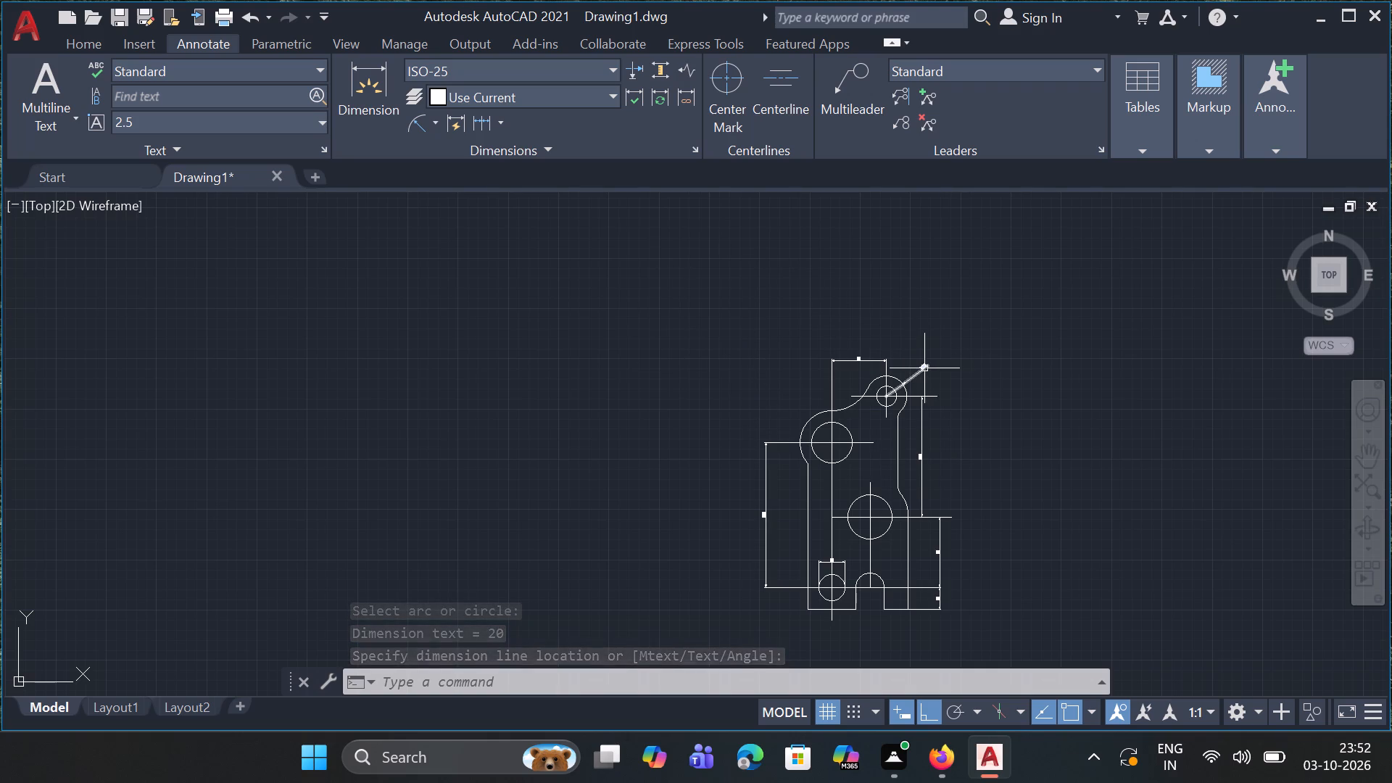
{"action": "scroll", "coordinate": [924, 368], "scroll_direction": "up", "scroll_amount": 4, "text": "ctrl"}
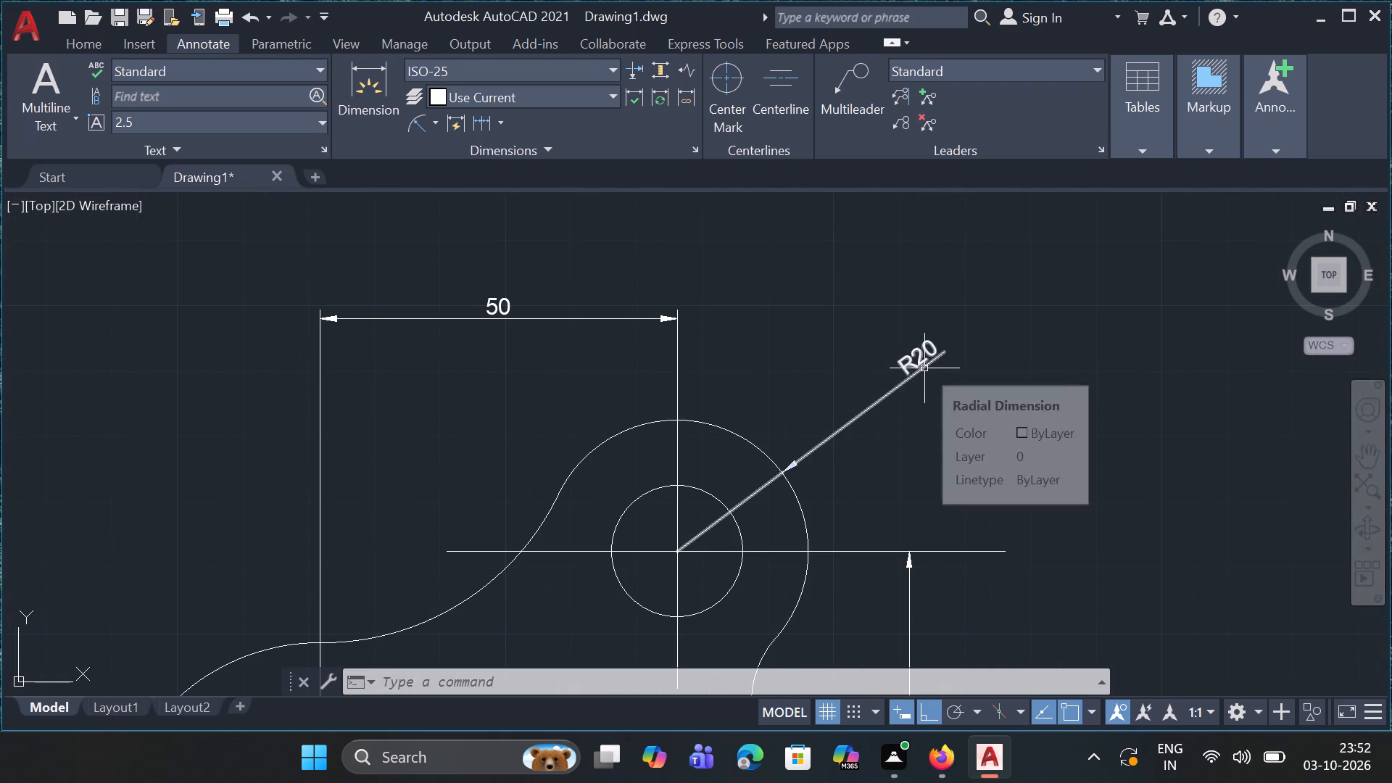
{"action": "scroll", "coordinate": [924, 368], "scroll_direction": "down", "scroll_amount": 1, "text": "ctrl"}
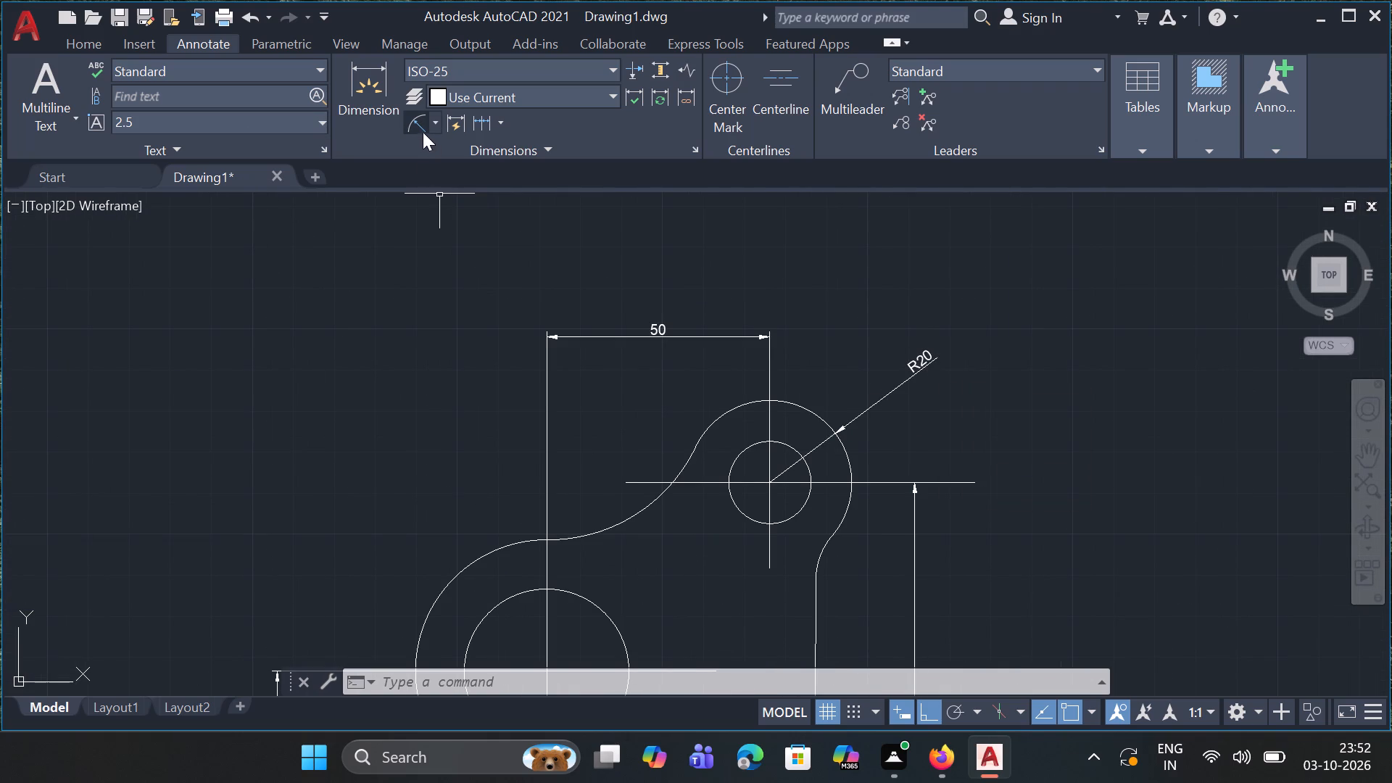
Add a radius dimension to the concave arc joining the two upper rounded ends, placed above the arc outside the profile.
{"action": "left_click", "coordinate": [418, 120]}
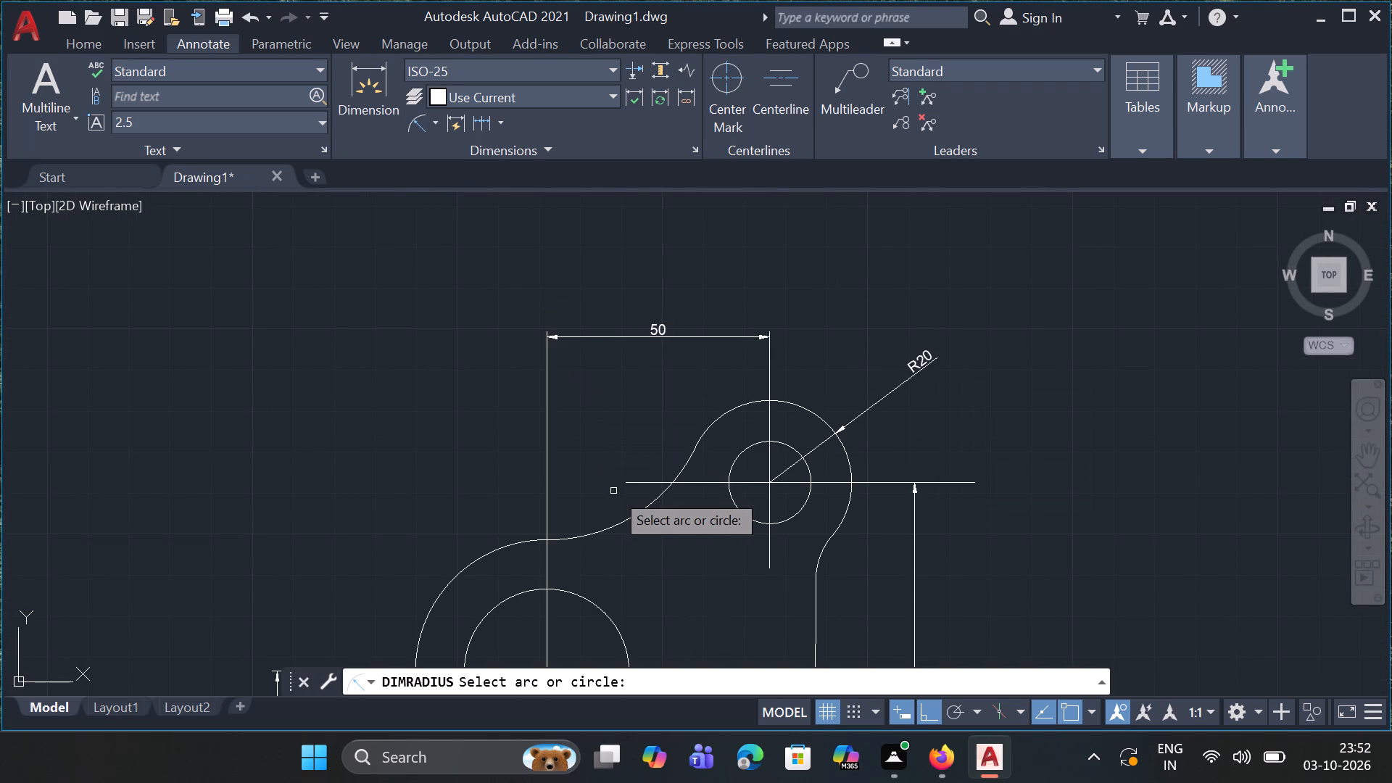
{"action": "left_click", "coordinate": [633, 513]}
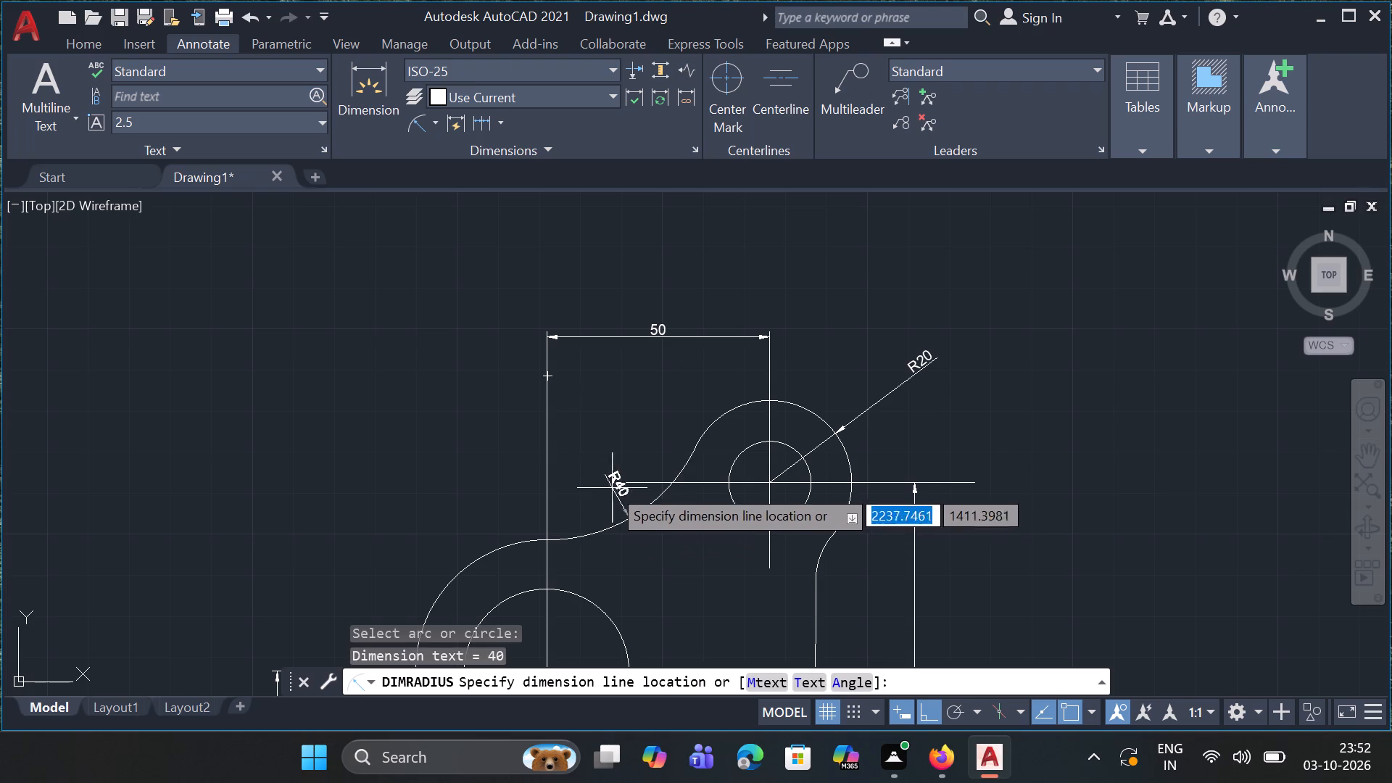
{"action": "left_click", "coordinate": [595, 459]}
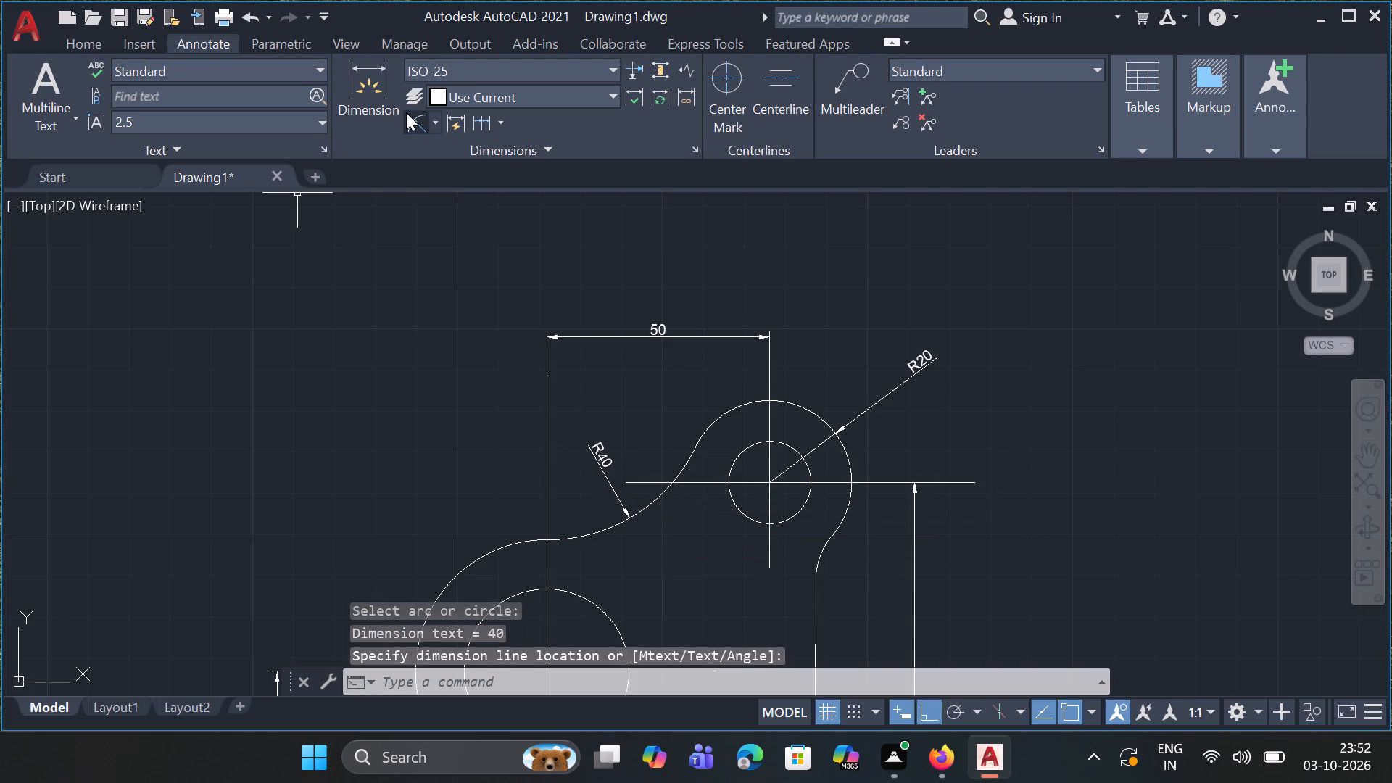
Add a radius dimension to the small arc joining the top rounded end to the right side line, placed inside the profile.
{"action": "left_click", "coordinate": [415, 120]}
{"action": "scroll", "coordinate": [415, 120], "scroll_direction": "down", "scroll_amount": 1, "text": "ctrl"}
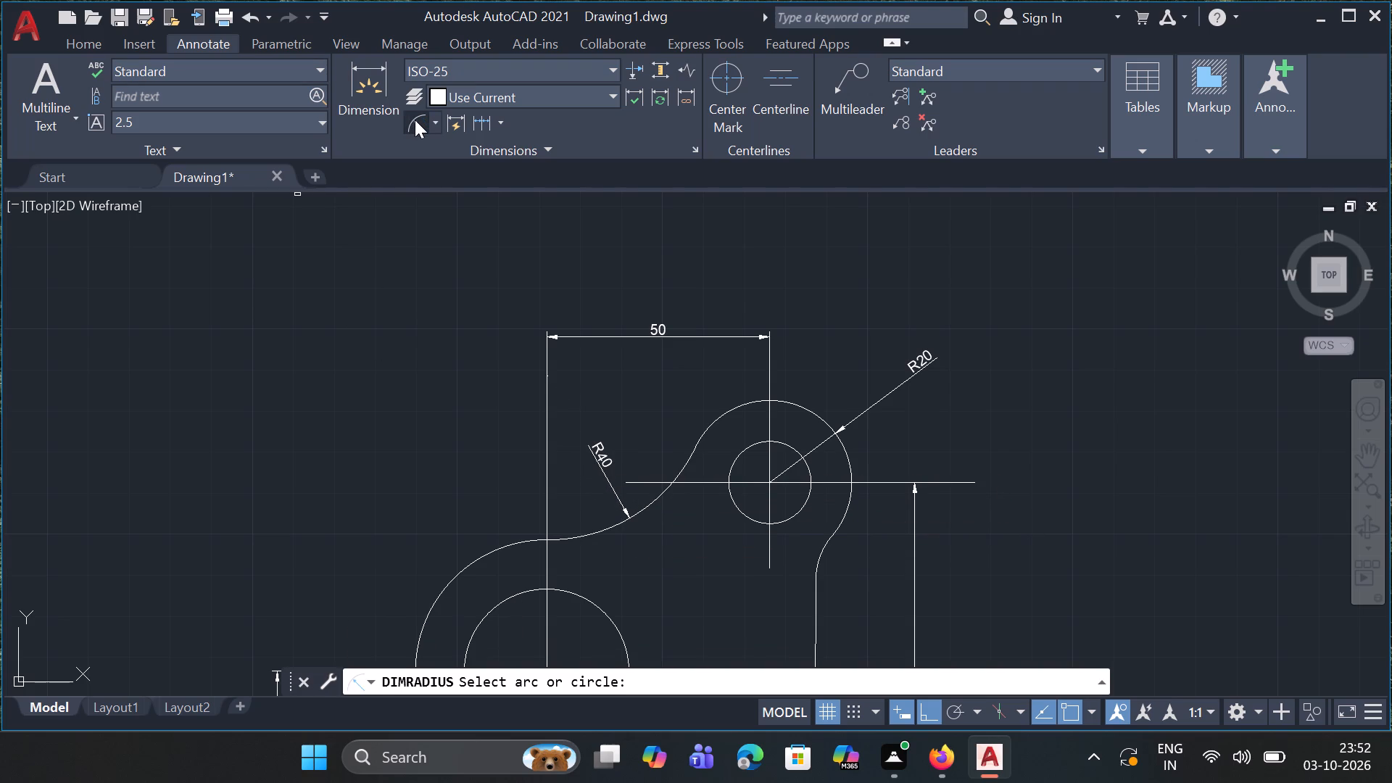
{"action": "scroll", "coordinate": [415, 120], "scroll_direction": "down", "scroll_amount": 2, "text": "ctrl"}
{"action": "scroll", "coordinate": [415, 120], "scroll_direction": "up", "scroll_amount": 1}
{"action": "scroll", "coordinate": [434, 217], "scroll_direction": "down", "scroll_amount": 3, "text": "ctrl"}
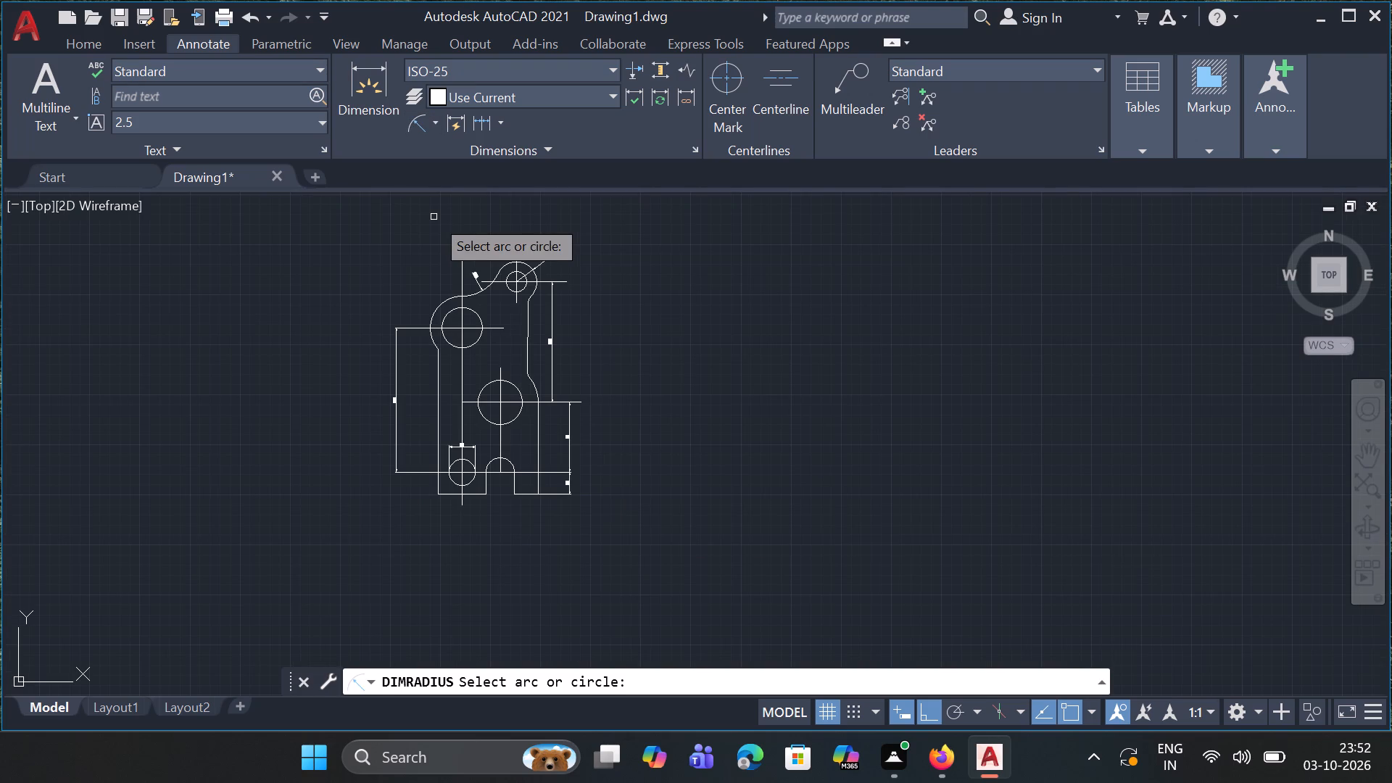
{"action": "left_click", "coordinate": [530, 303]}
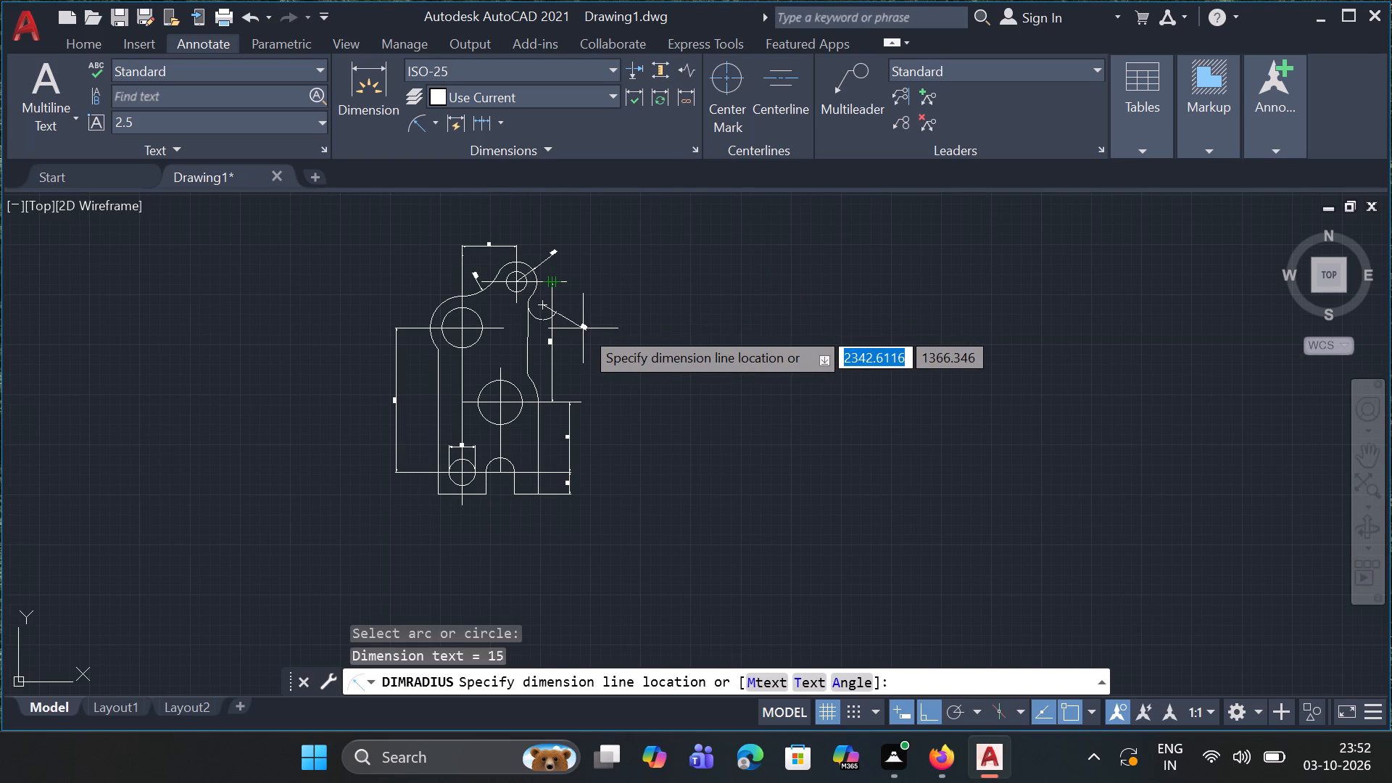
{"action": "left_click", "coordinate": [515, 310]}
{"action": "scroll", "coordinate": [515, 310], "scroll_direction": "up", "scroll_amount": 4, "text": "ctrl"}
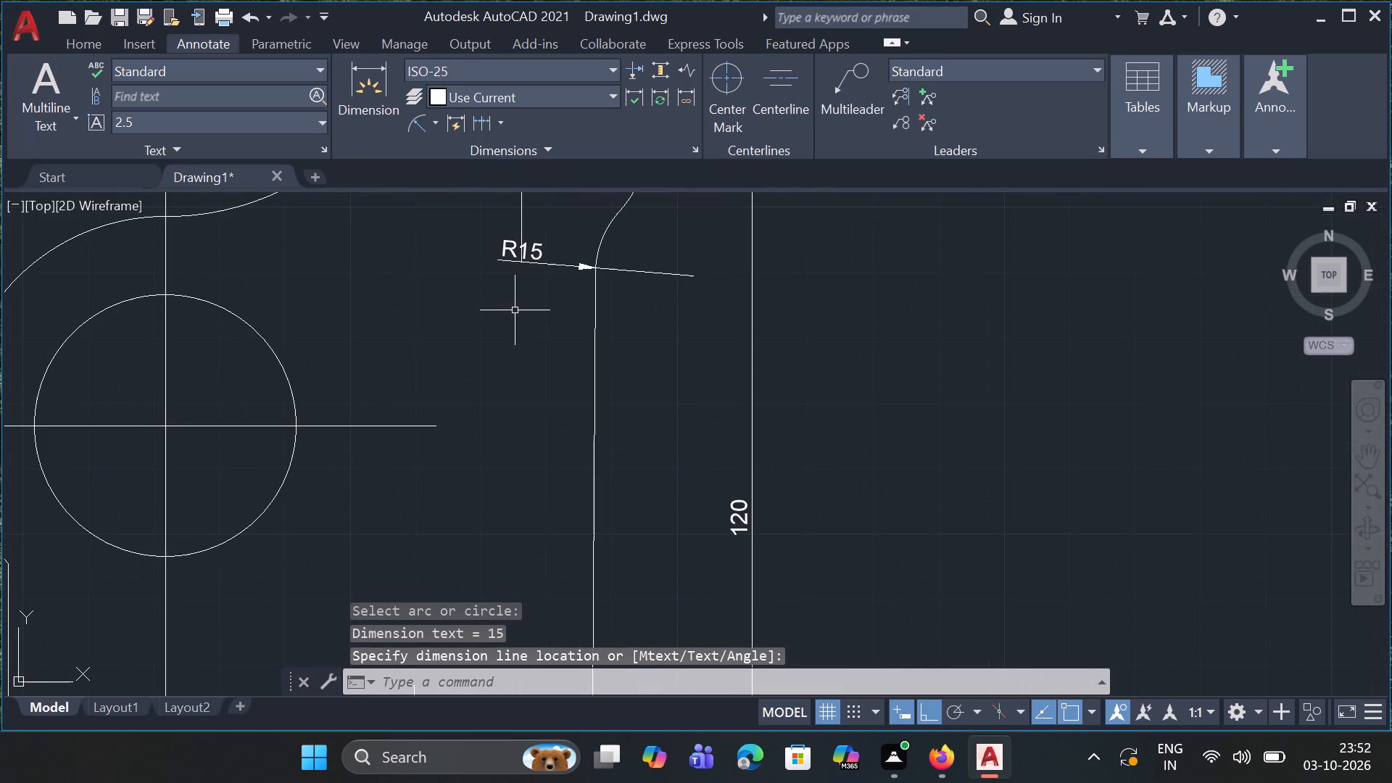
Add a radius dimension to the small arc at the lower end of the right side line, placed inside the profile above the middle hole.
{"action": "left_click", "coordinate": [420, 125]}
{"action": "scroll", "coordinate": [420, 125], "scroll_direction": "down", "scroll_amount": 2, "text": "ctrl"}
{"action": "scroll", "coordinate": [595, 447], "scroll_direction": "down", "scroll_amount": 1, "text": "ctrl"}
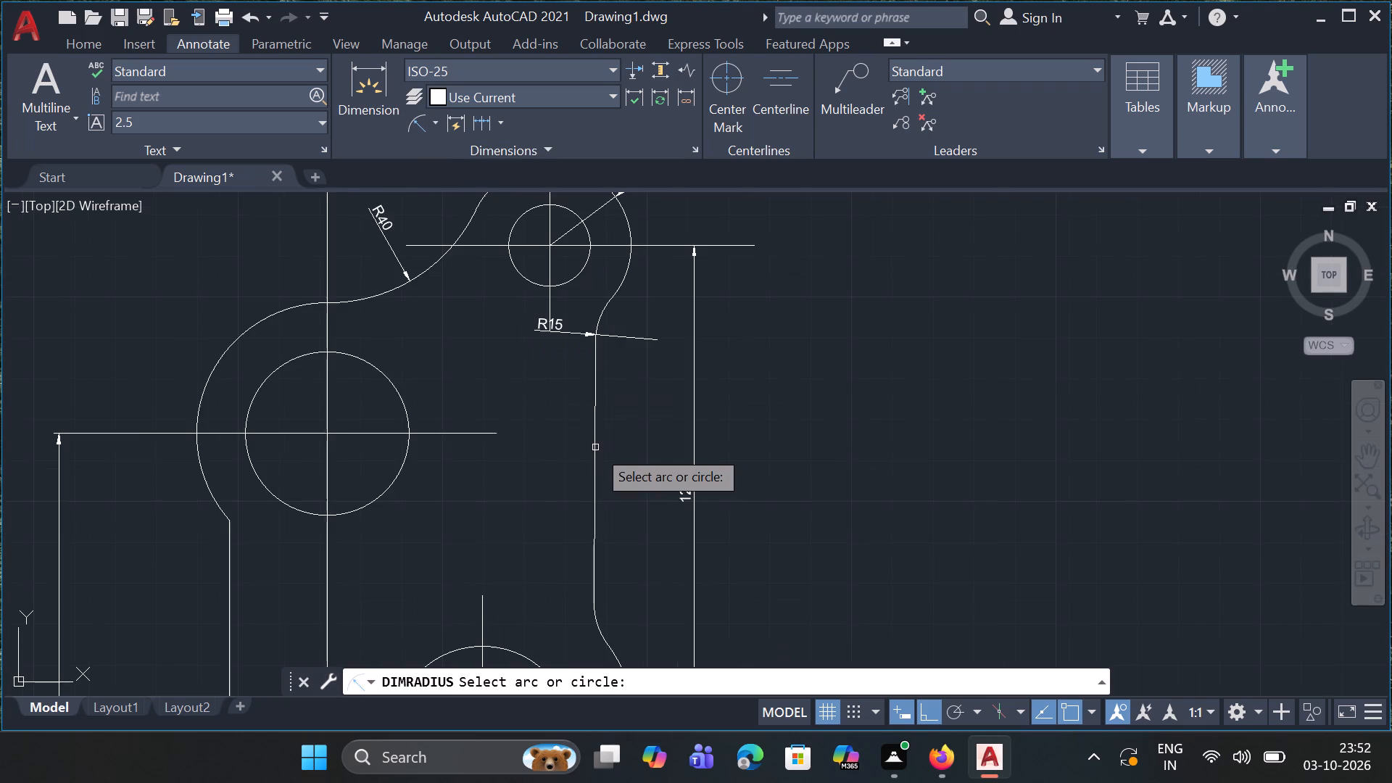
{"action": "scroll", "coordinate": [595, 447], "scroll_direction": "down", "scroll_amount": 2, "text": "ctrl"}
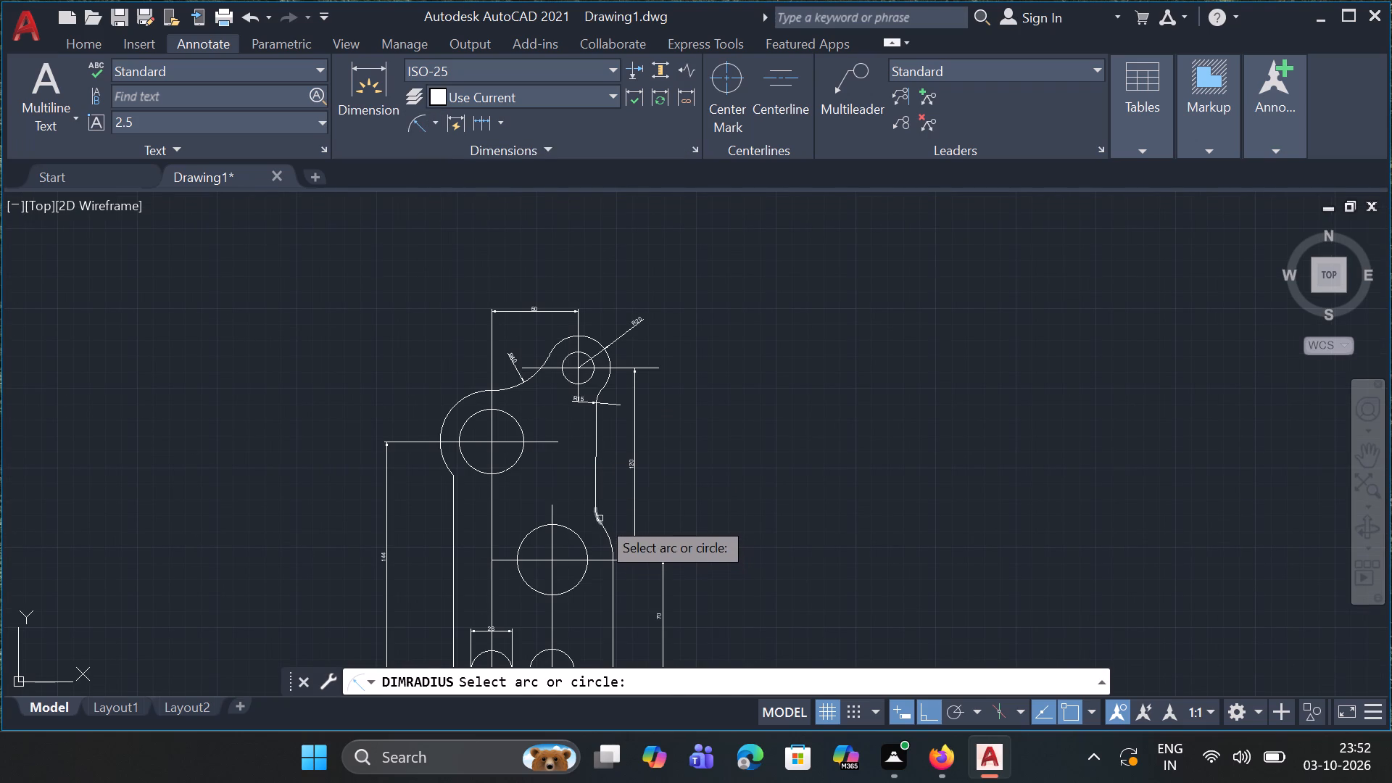
{"action": "left_click", "coordinate": [599, 518]}
{"action": "left_click", "coordinate": [593, 519]}
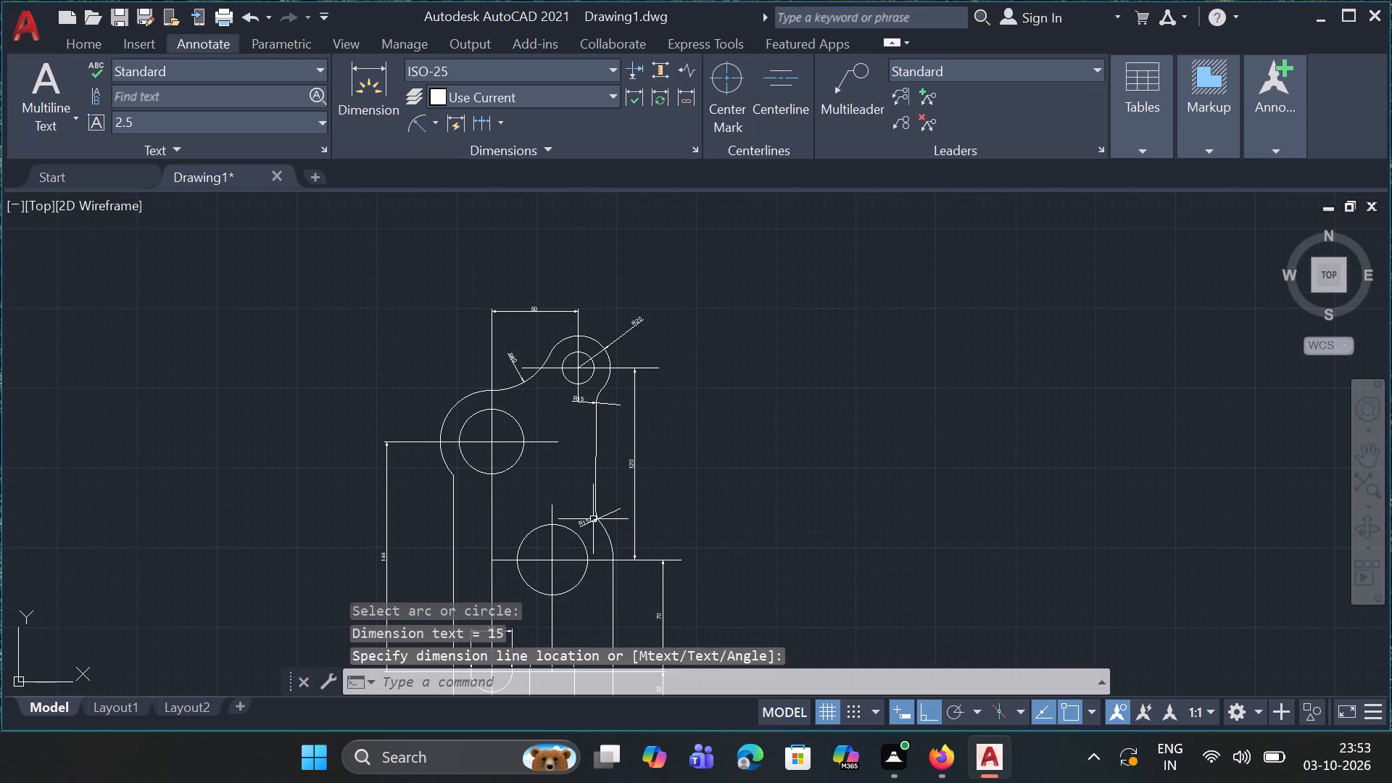
{"action": "scroll", "coordinate": [584, 529], "scroll_direction": "up", "scroll_amount": 2, "text": "ctrl"}
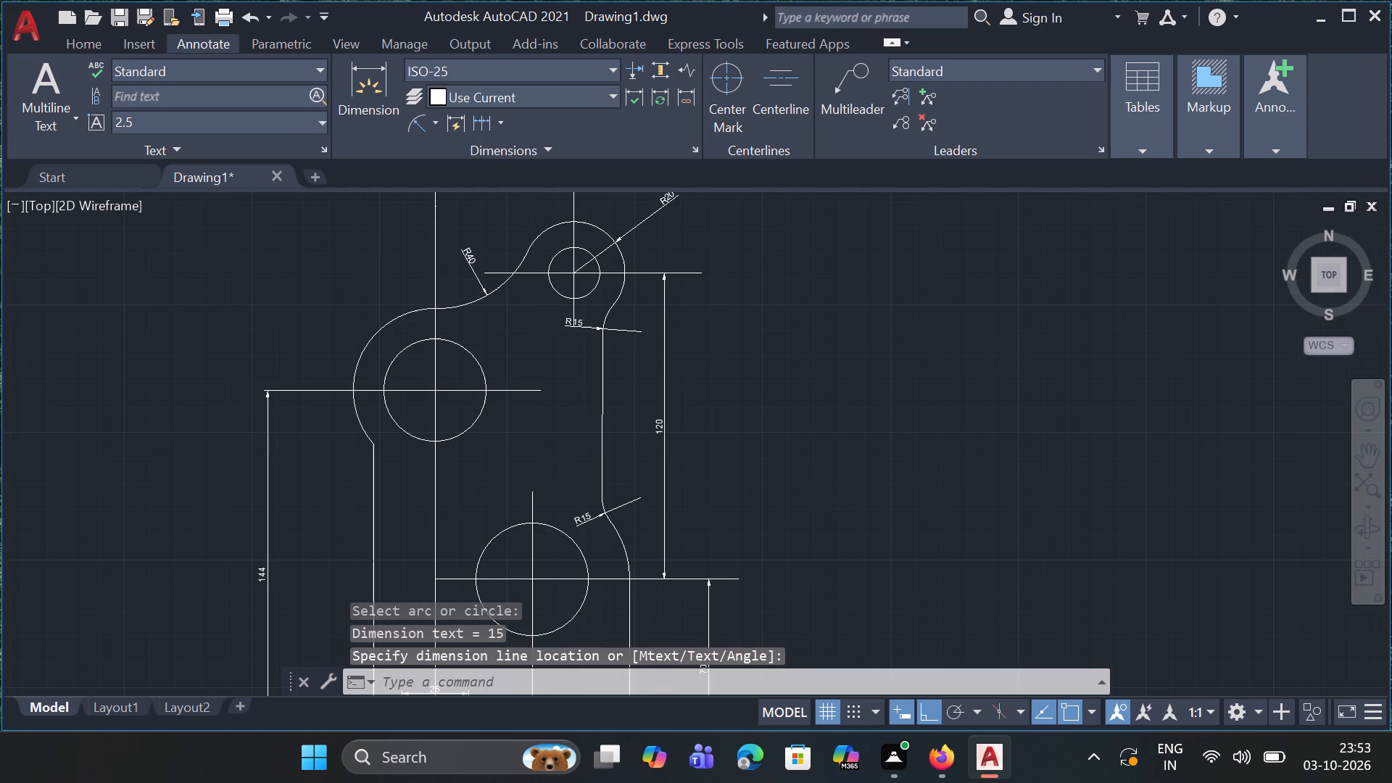
{"action": "scroll", "coordinate": [584, 529], "scroll_direction": "down", "scroll_amount": 2, "text": "ctrl"}
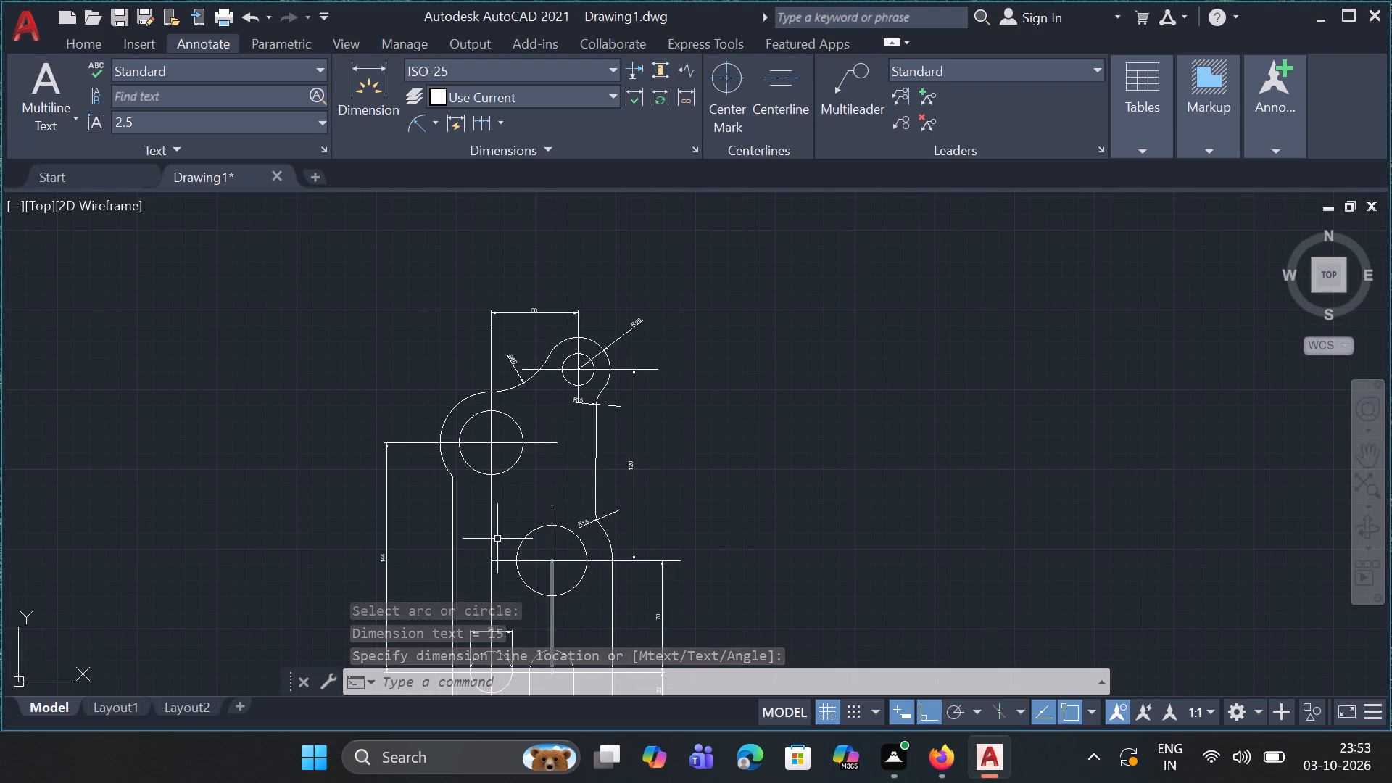
Add a radius dimension to the large arc beside the middle hole, placed inside the profile at the hole's upper right edge.
{"action": "left_click", "coordinate": [418, 132]}
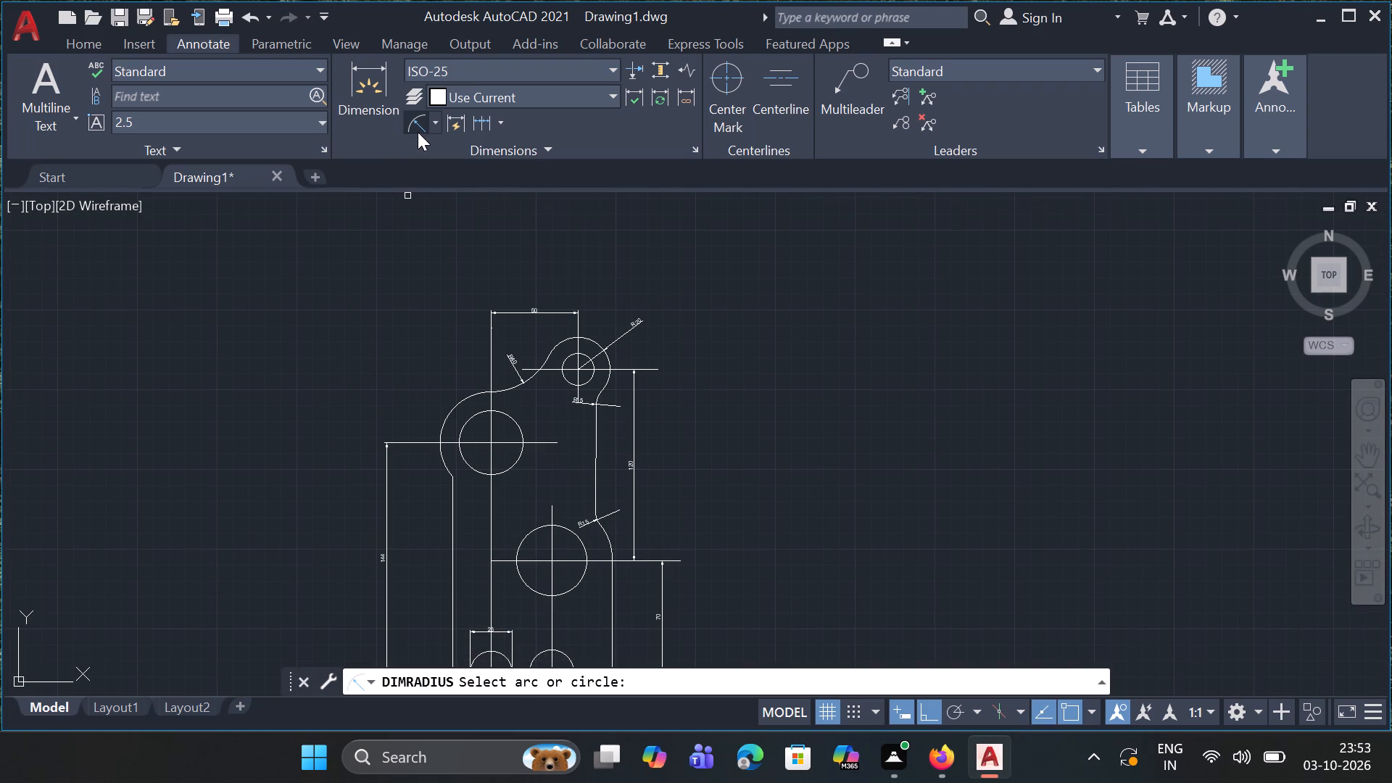
{"action": "left_click", "coordinate": [609, 542]}
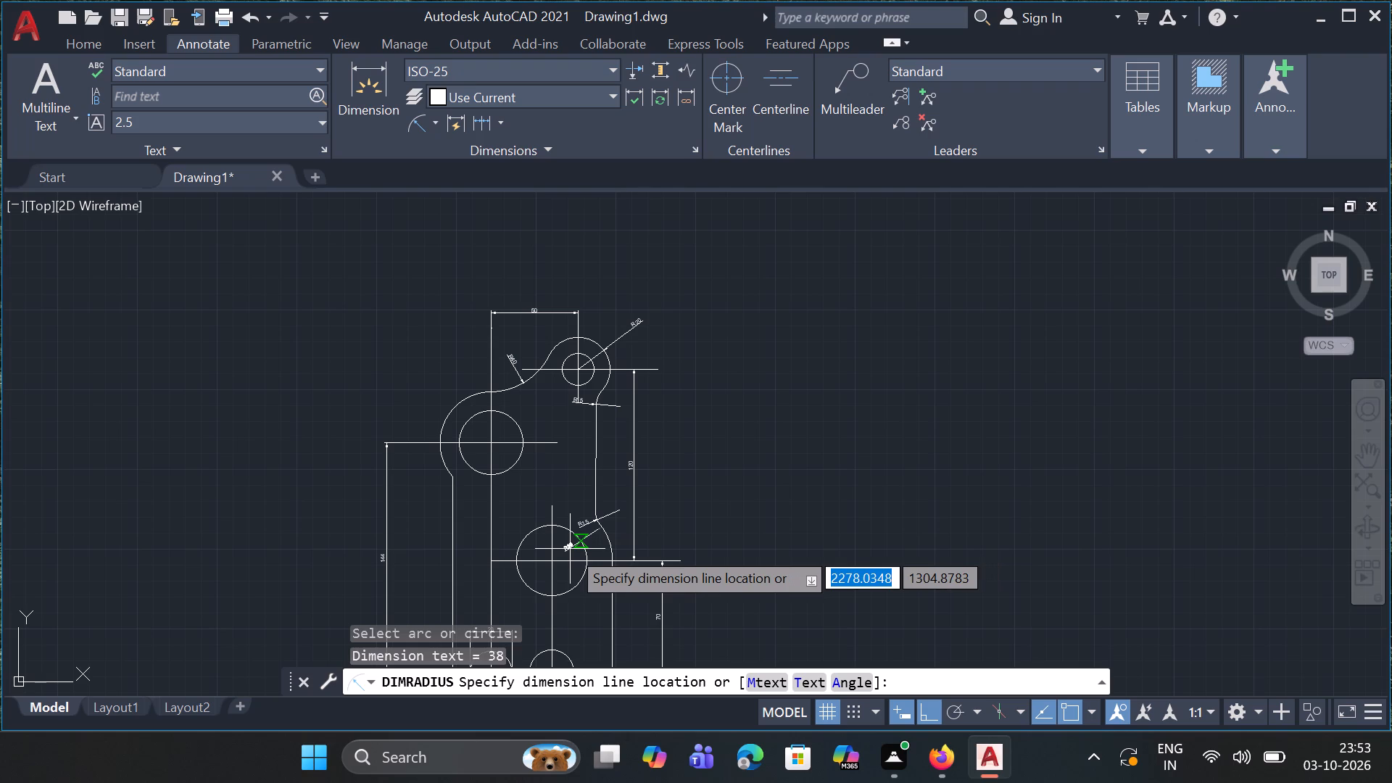
{"action": "left_click", "coordinate": [570, 549]}
{"action": "scroll", "coordinate": [579, 547], "scroll_direction": "up", "scroll_amount": 3, "text": "ctrl"}
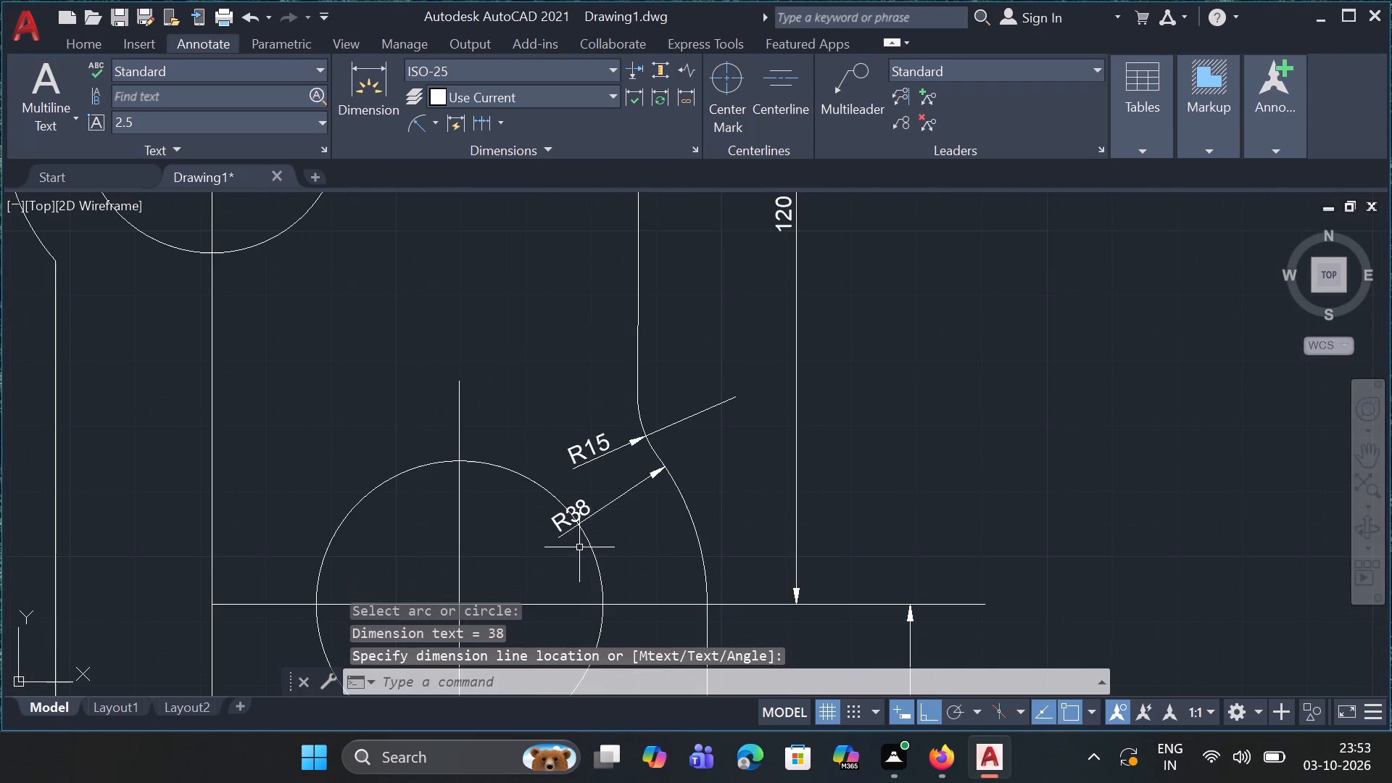
Add a radius dimension to the outer arc around the upper left hole, placed outside the profile at its upper left.
{"action": "scroll", "coordinate": [579, 547], "scroll_direction": "down", "scroll_amount": 2, "text": "ctrl"}
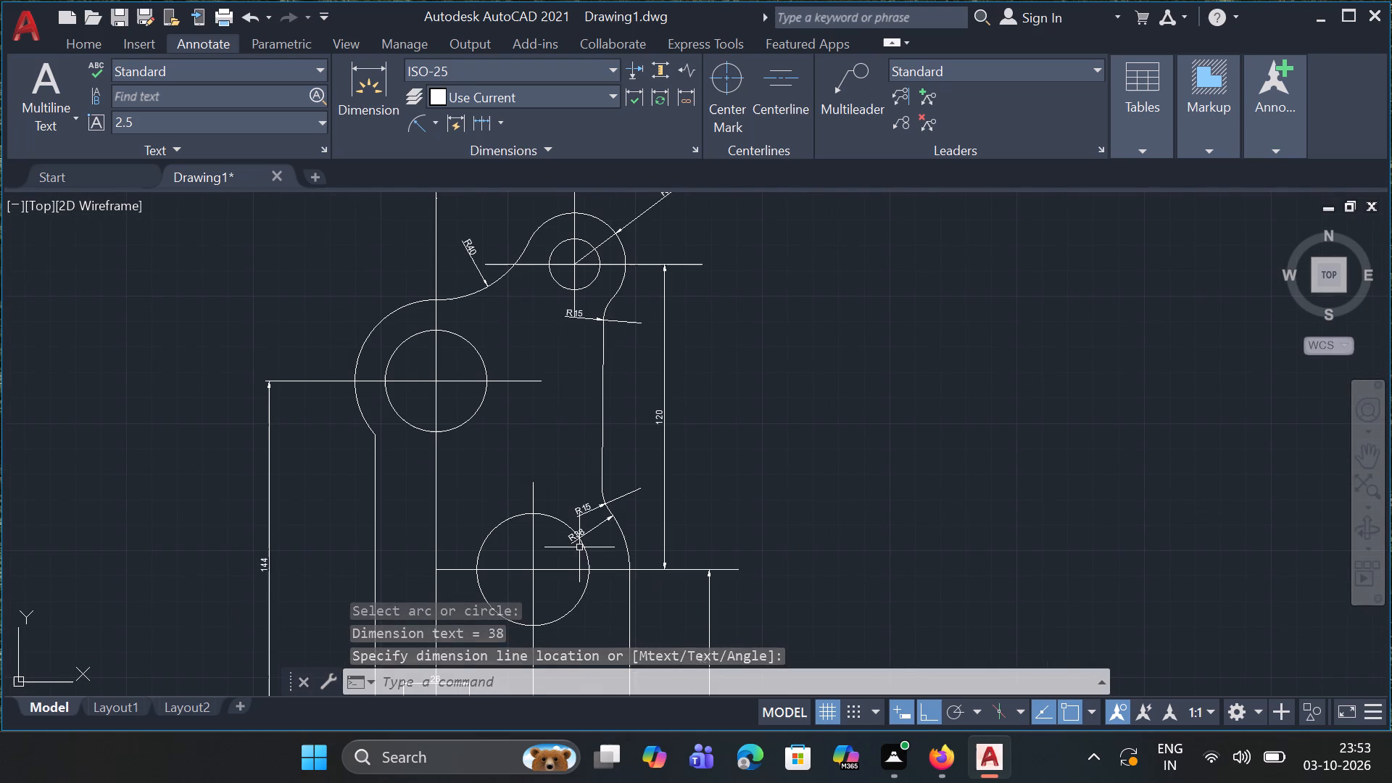
{"action": "scroll", "coordinate": [579, 547], "scroll_direction": "down", "scroll_amount": 3, "text": "ctrl"}
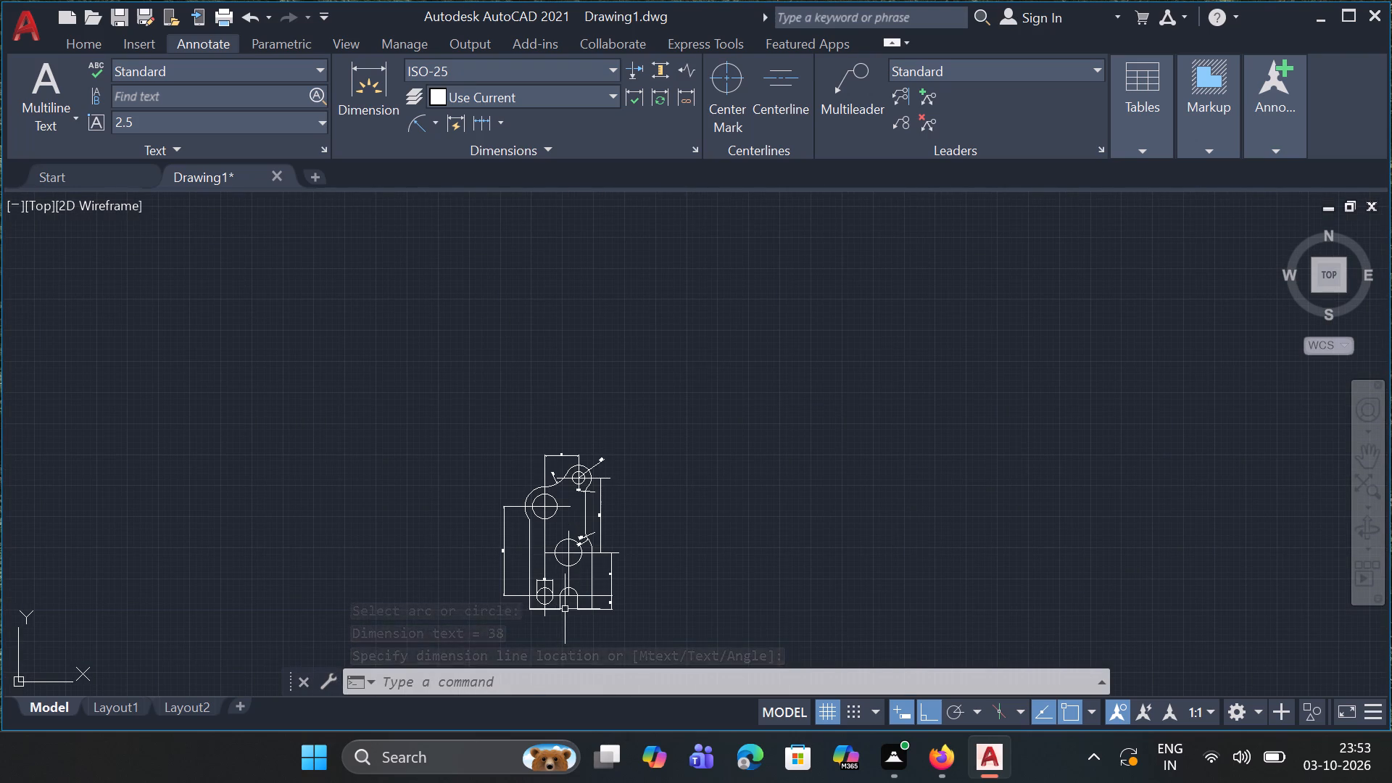
{"action": "scroll", "coordinate": [565, 609], "scroll_direction": "up", "scroll_amount": 2, "text": "ctrl"}
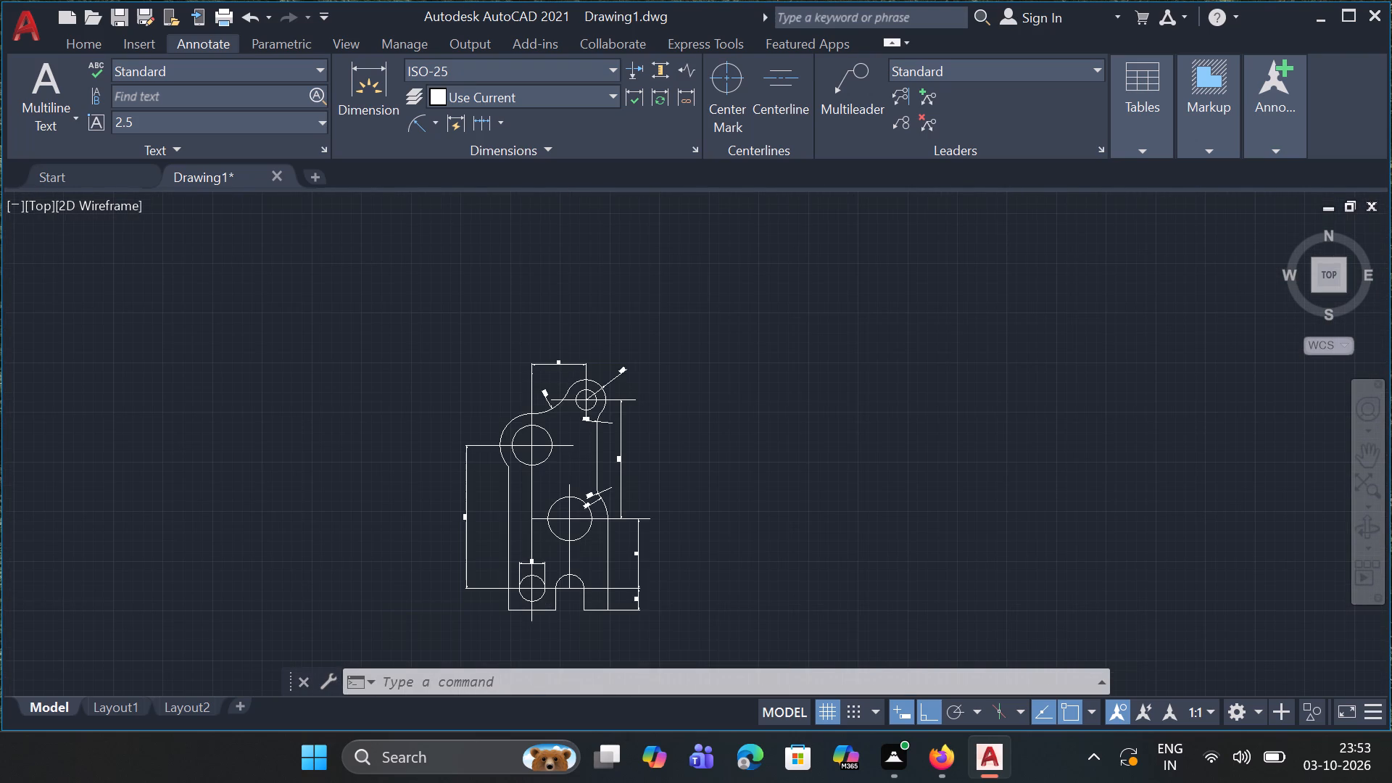
{"action": "left_click", "coordinate": [415, 123]}
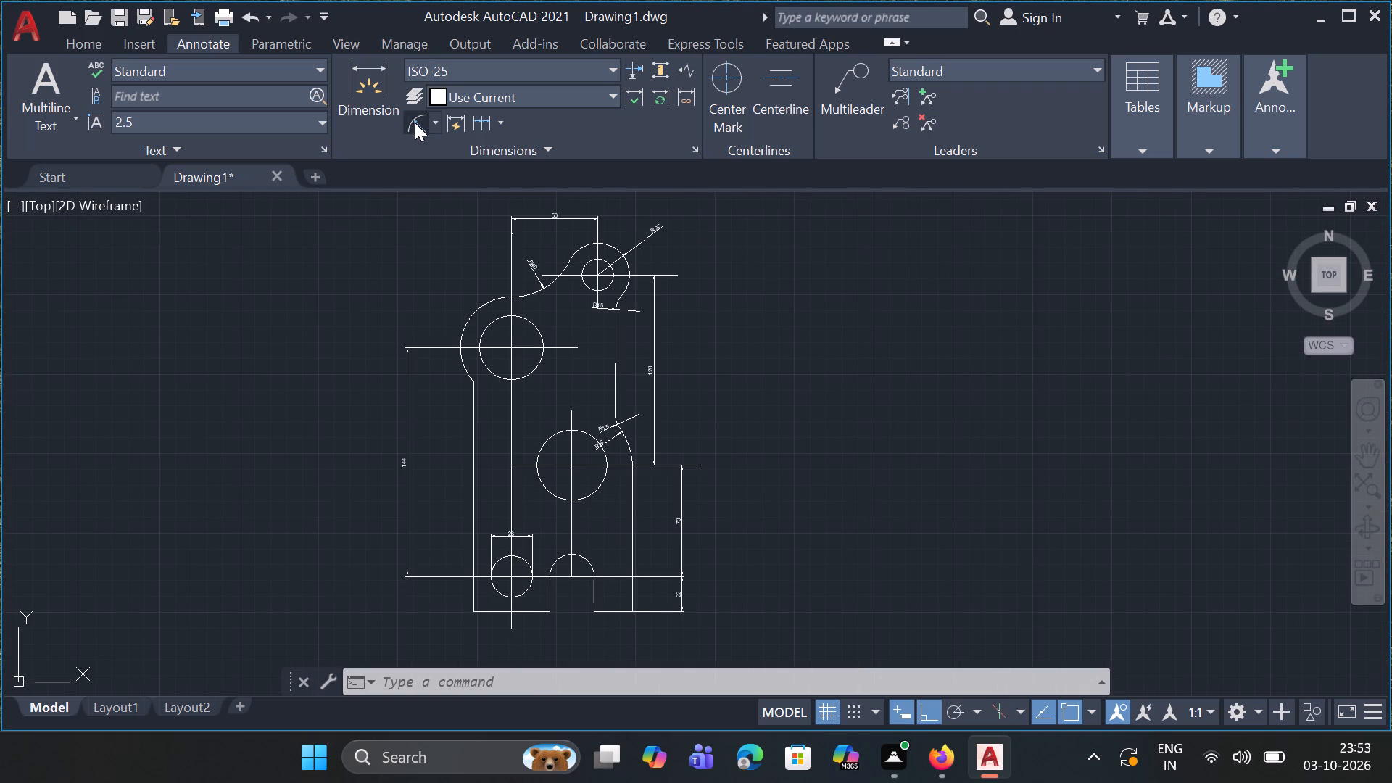
{"action": "left_click", "coordinate": [480, 308]}
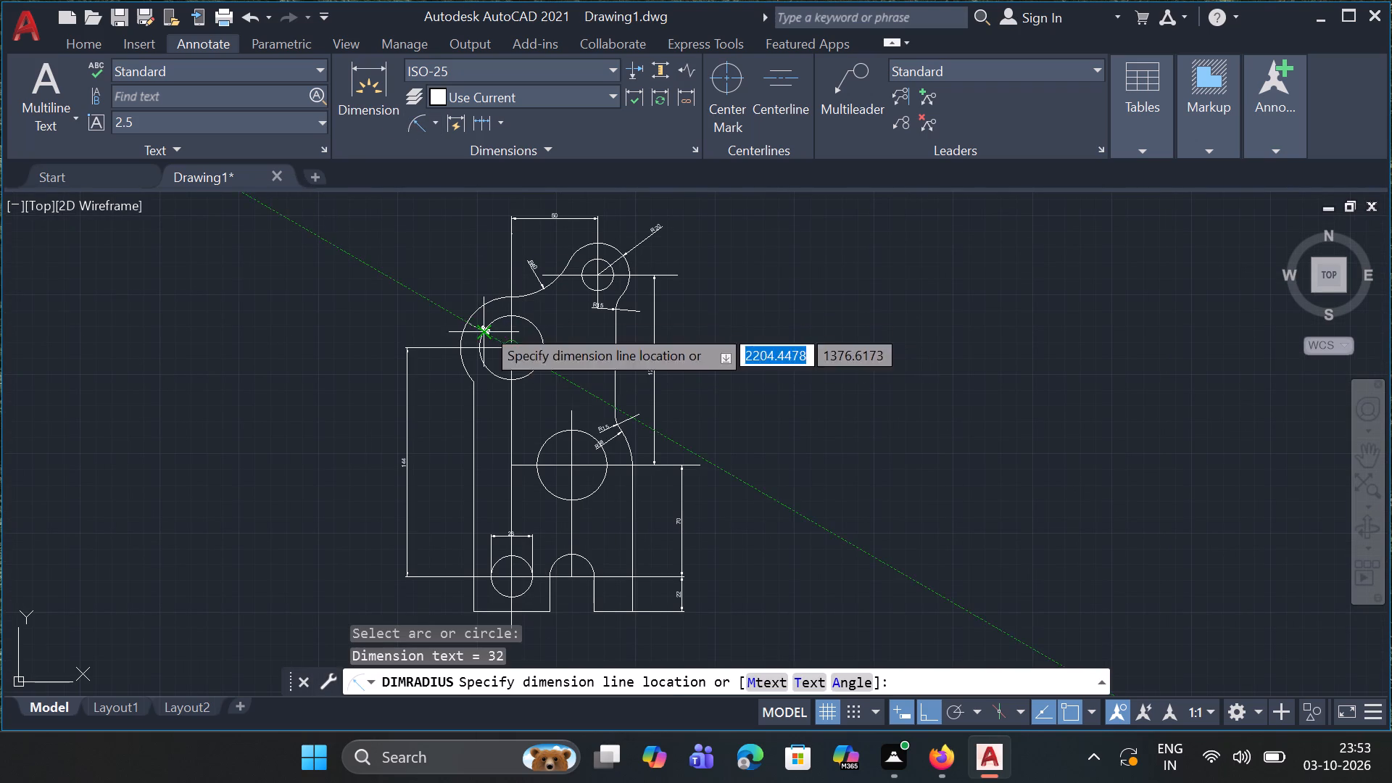
{"action": "left_click", "coordinate": [446, 310]}
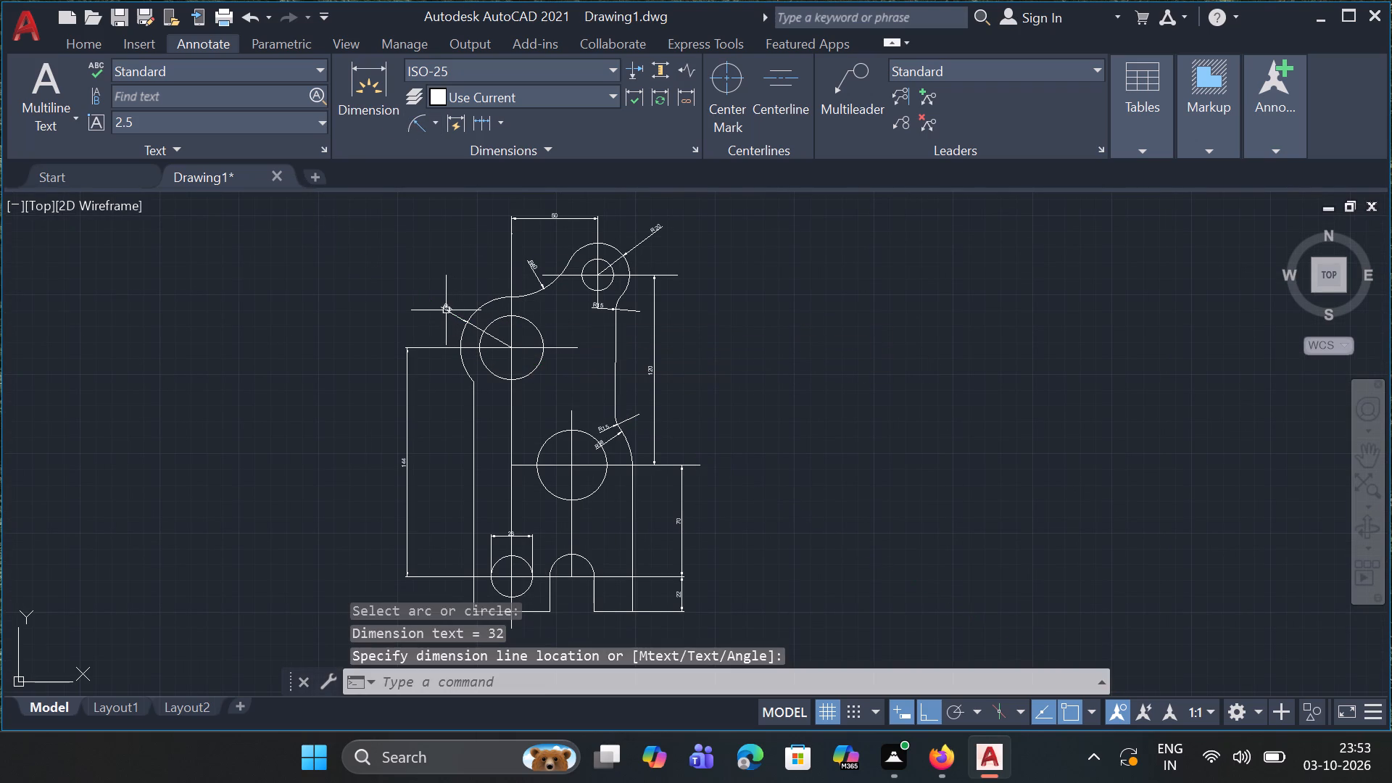
{"action": "scroll", "coordinate": [446, 310], "scroll_direction": "up", "scroll_amount": 2, "text": "ctrl"}
{"action": "scroll", "coordinate": [446, 310], "scroll_direction": "down", "scroll_amount": 1, "text": "ctrl"}
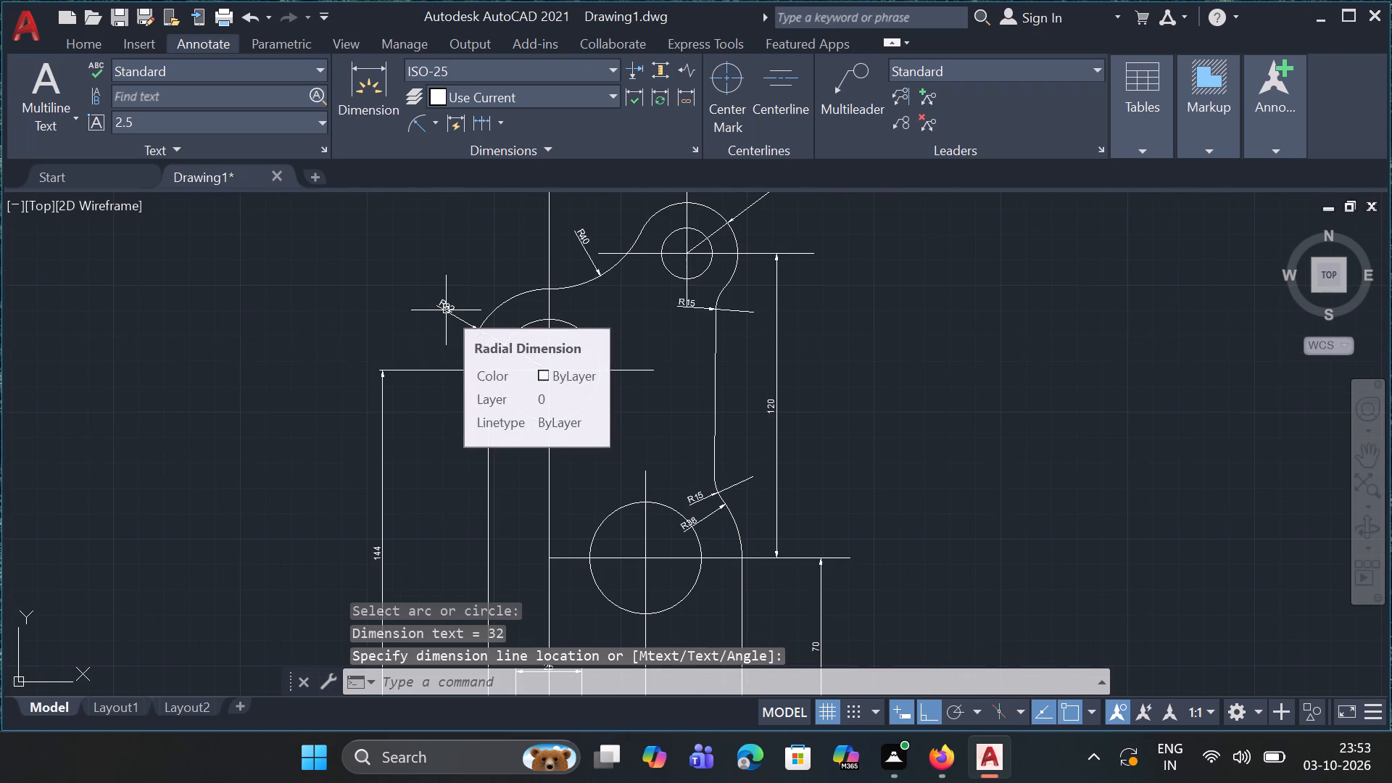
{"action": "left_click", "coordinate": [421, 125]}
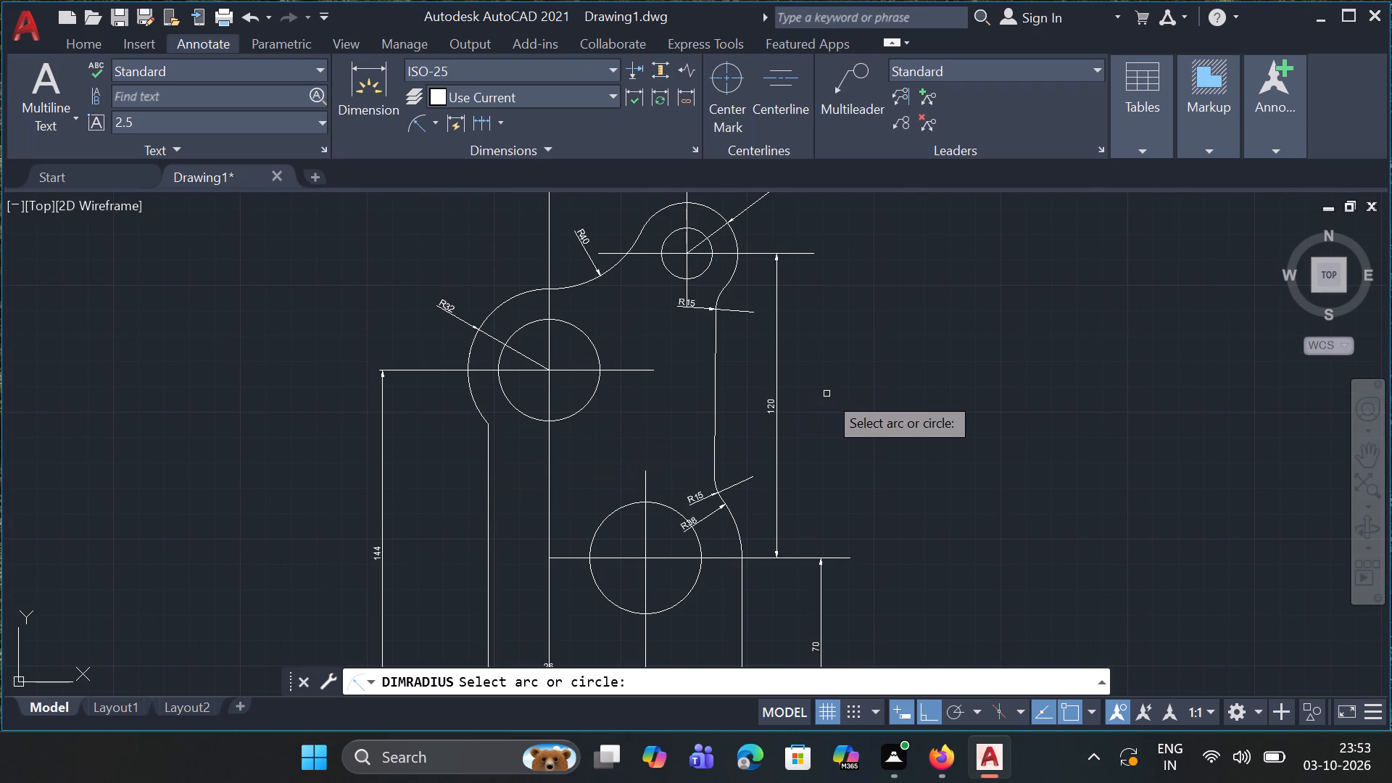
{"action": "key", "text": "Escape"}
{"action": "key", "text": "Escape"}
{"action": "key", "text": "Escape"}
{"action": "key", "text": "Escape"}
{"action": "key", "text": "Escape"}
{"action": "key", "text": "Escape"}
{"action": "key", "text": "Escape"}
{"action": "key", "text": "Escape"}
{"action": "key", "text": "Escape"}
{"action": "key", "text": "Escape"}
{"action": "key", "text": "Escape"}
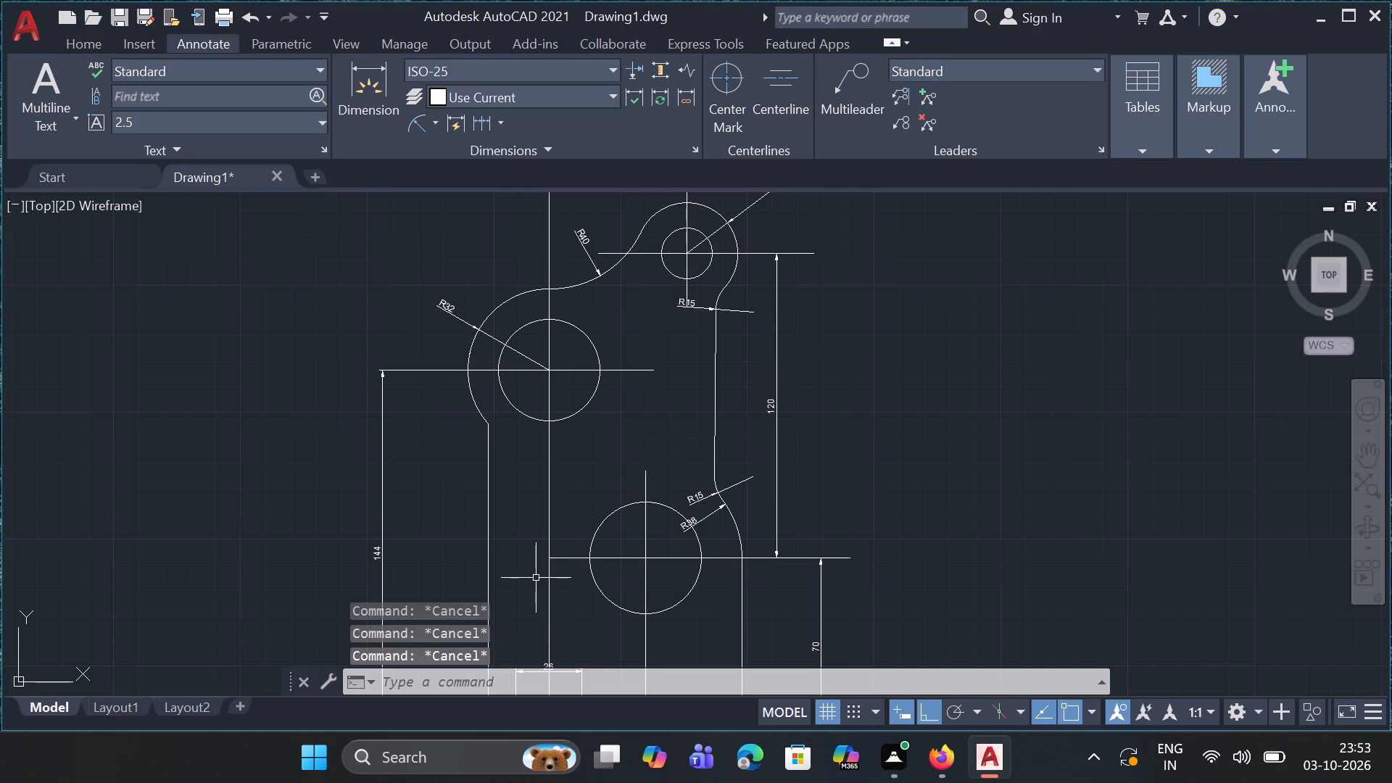
Draw a tangent-tangent-radius circle of radius 14 touching the upper left hole's outer arc and the left side line.
{"action": "left_click", "coordinate": [98, 51]}
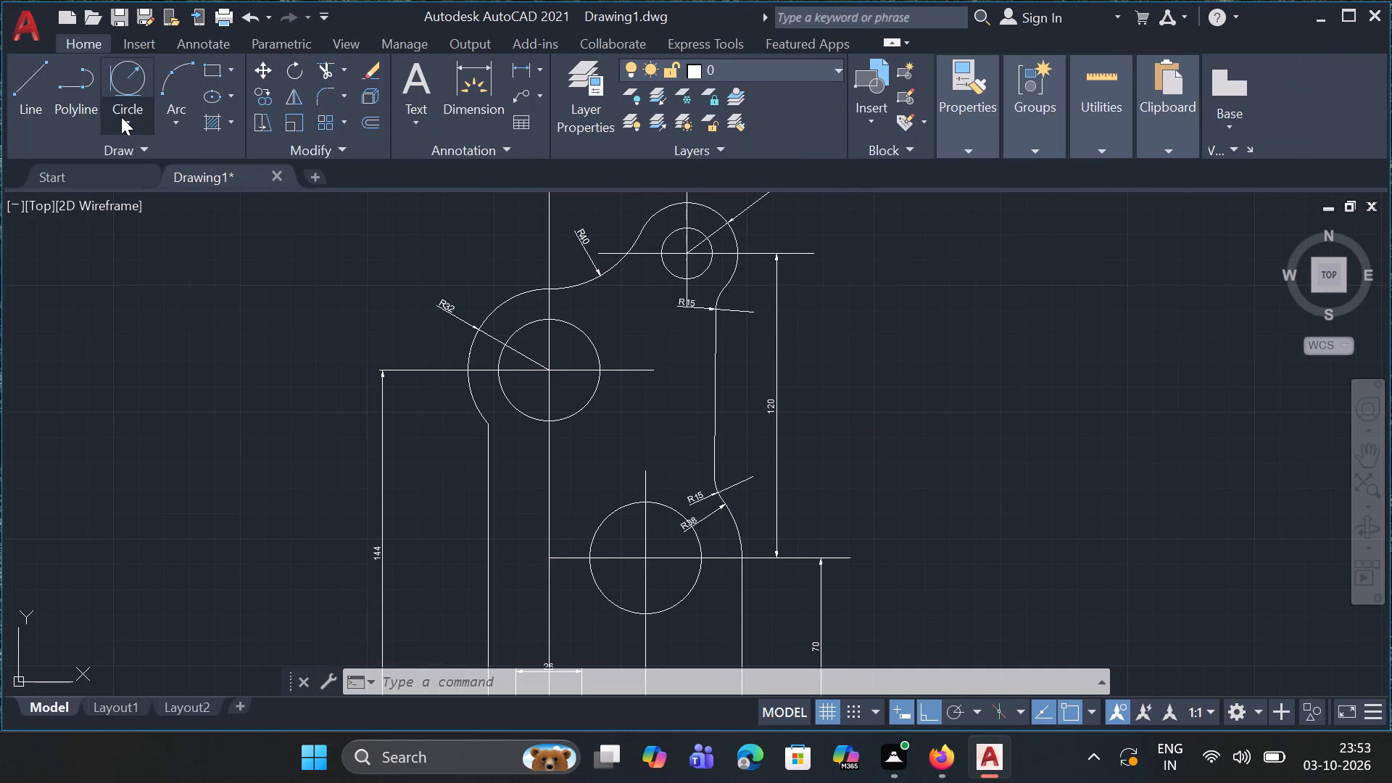
{"action": "left_click", "coordinate": [121, 117]}
{"action": "left_click", "coordinate": [166, 361]}
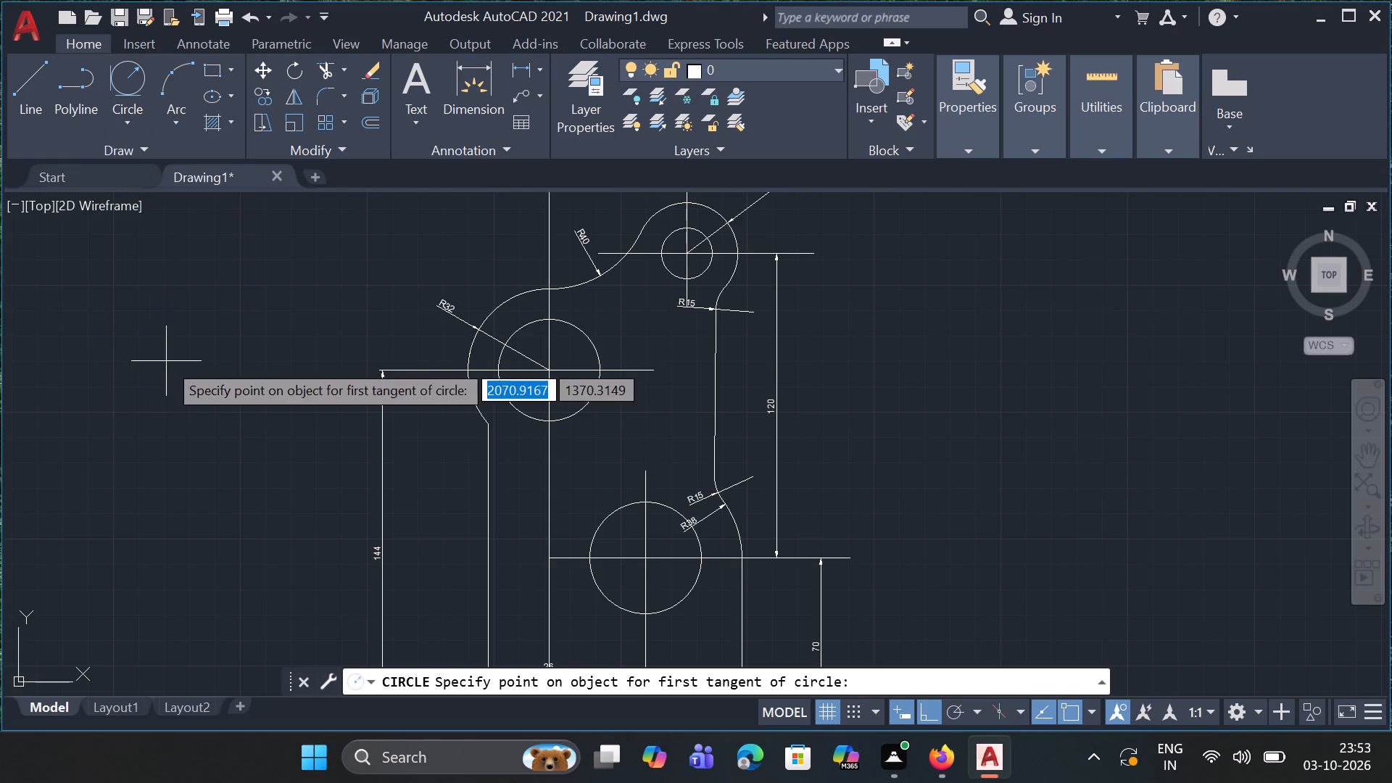
{"action": "left_click", "coordinate": [476, 411]}
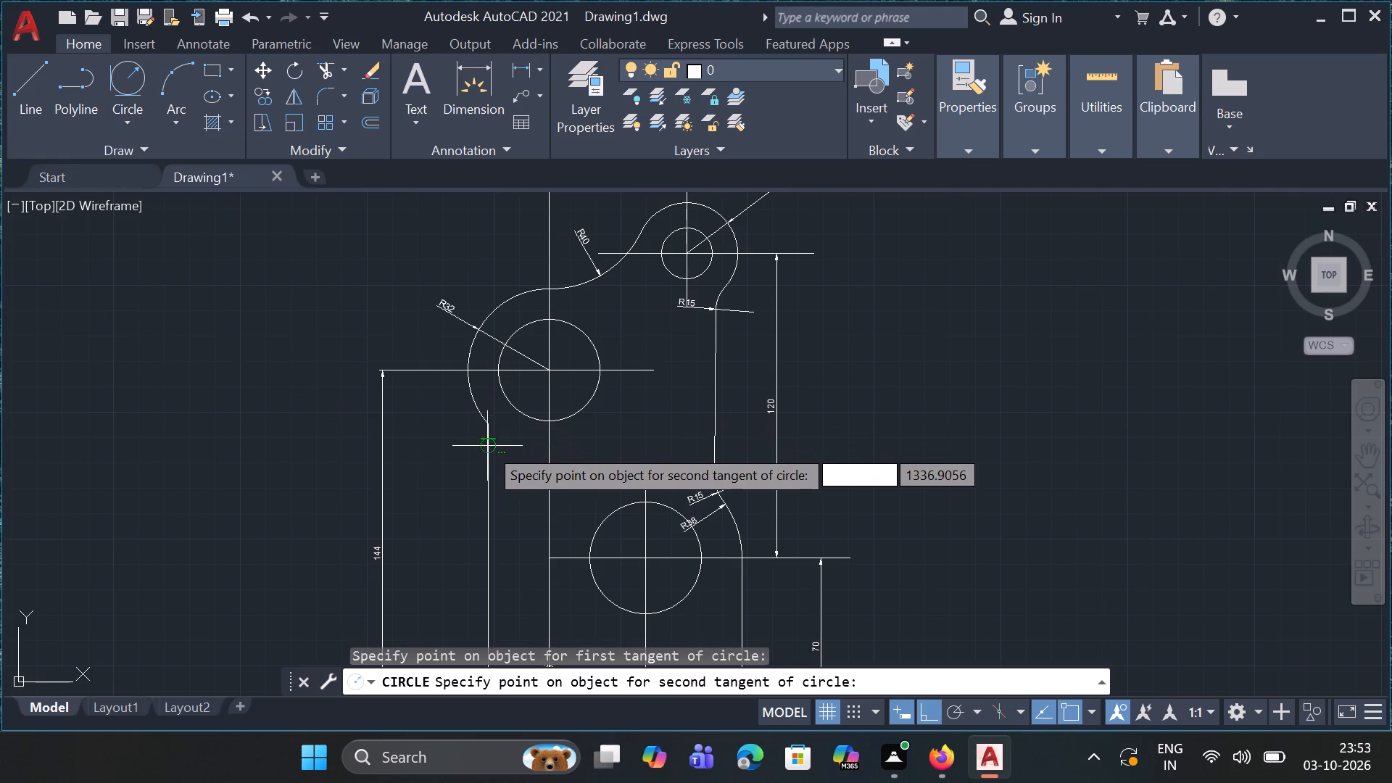
{"action": "left_click", "coordinate": [489, 449]}
{"action": "type", "text": "14"}
{"action": "key", "text": "Return"}
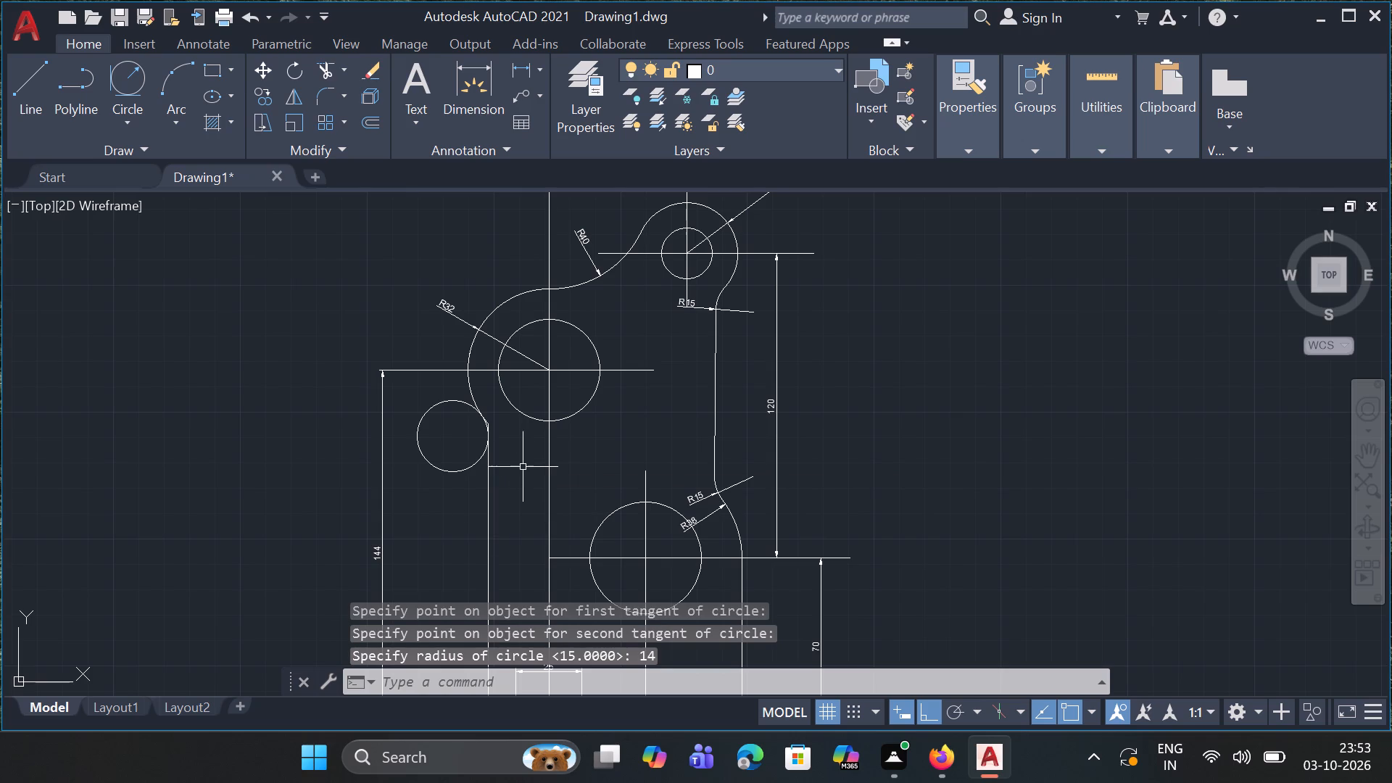
Trim the corner between the outer arc and left side line and the circle's excess, leaving only the tangent blend arc.
{"action": "type", "text": "TR"}
{"action": "key", "text": "Return"}
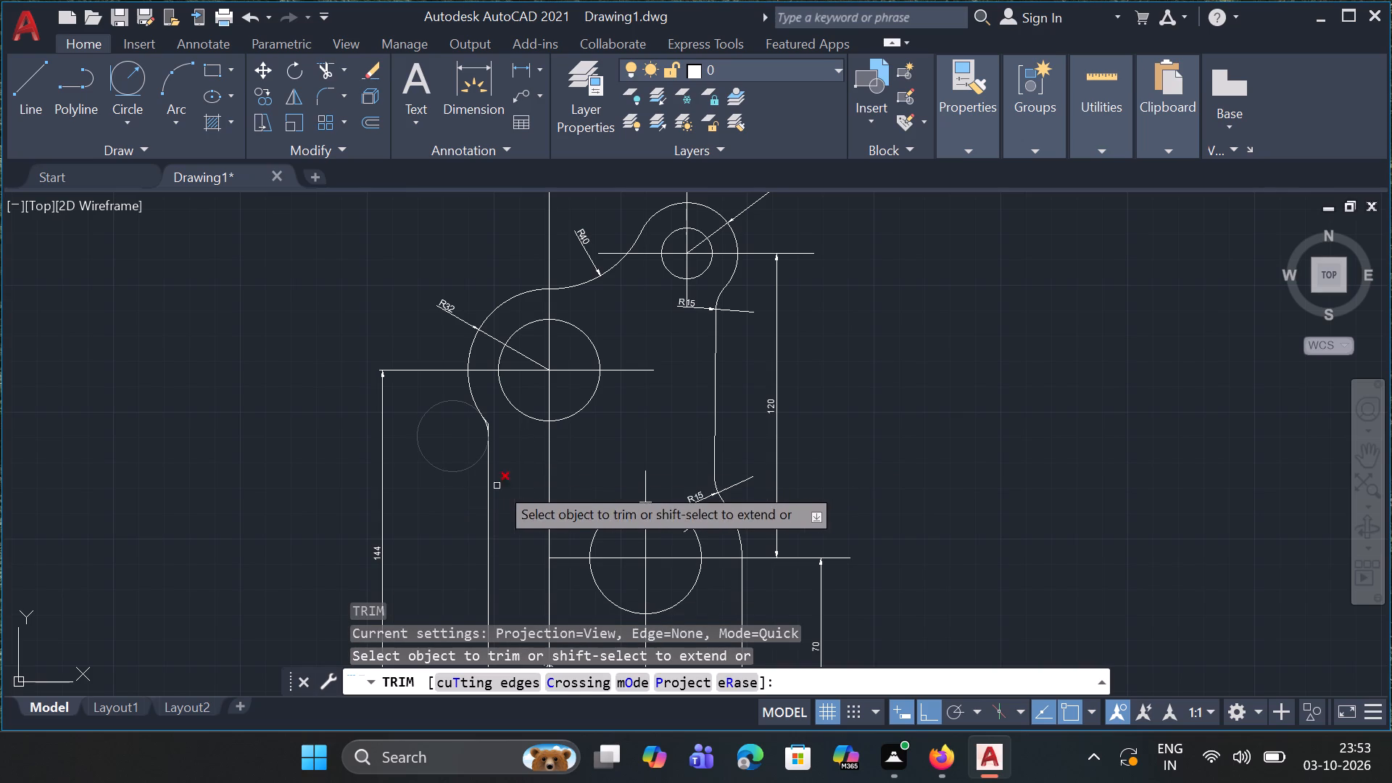
{"action": "scroll", "coordinate": [493, 448], "scroll_direction": "up", "scroll_amount": 3, "text": "ctrl"}
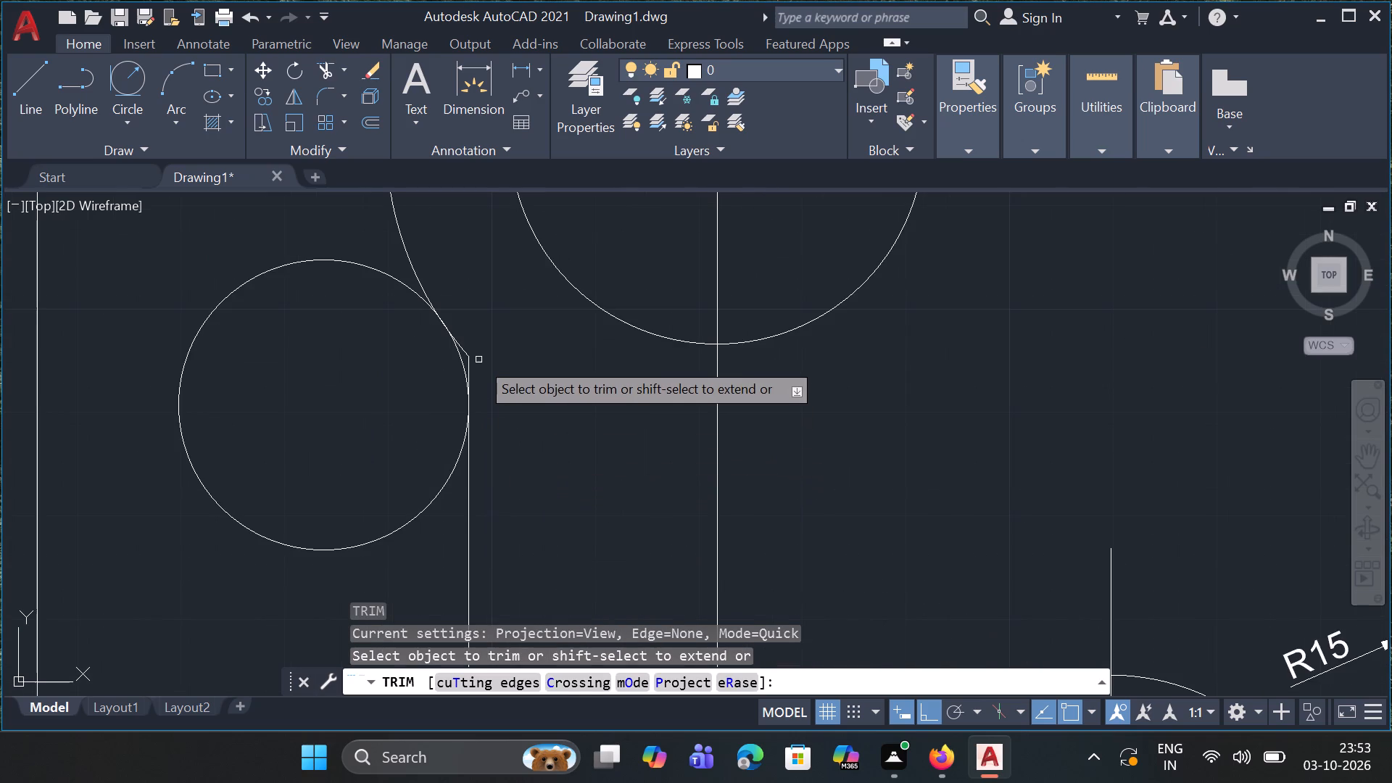
{"action": "left_click", "coordinate": [468, 357]}
{"action": "left_click", "coordinate": [468, 354]}
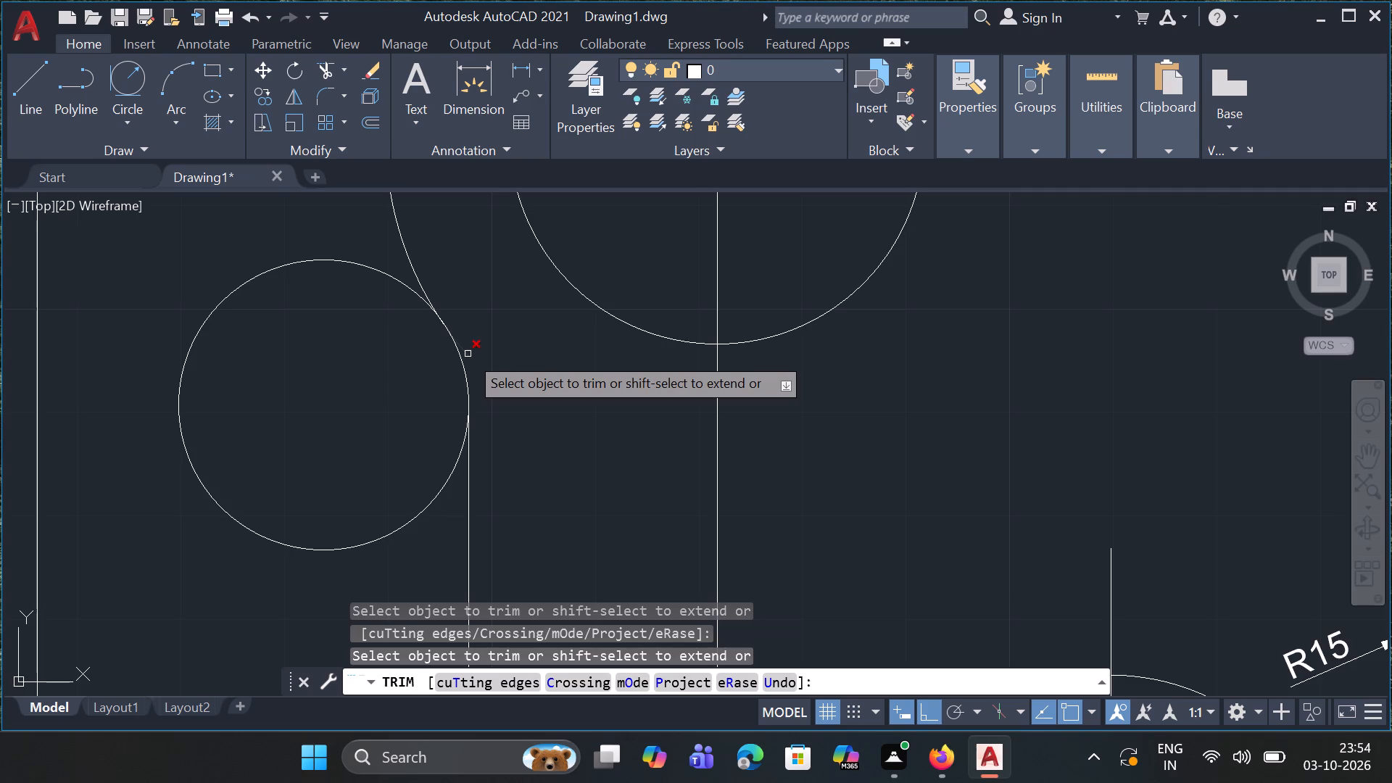
{"action": "left_click", "coordinate": [373, 268]}
{"action": "scroll", "coordinate": [556, 460], "scroll_direction": "down", "scroll_amount": 4, "text": "ctrl"}
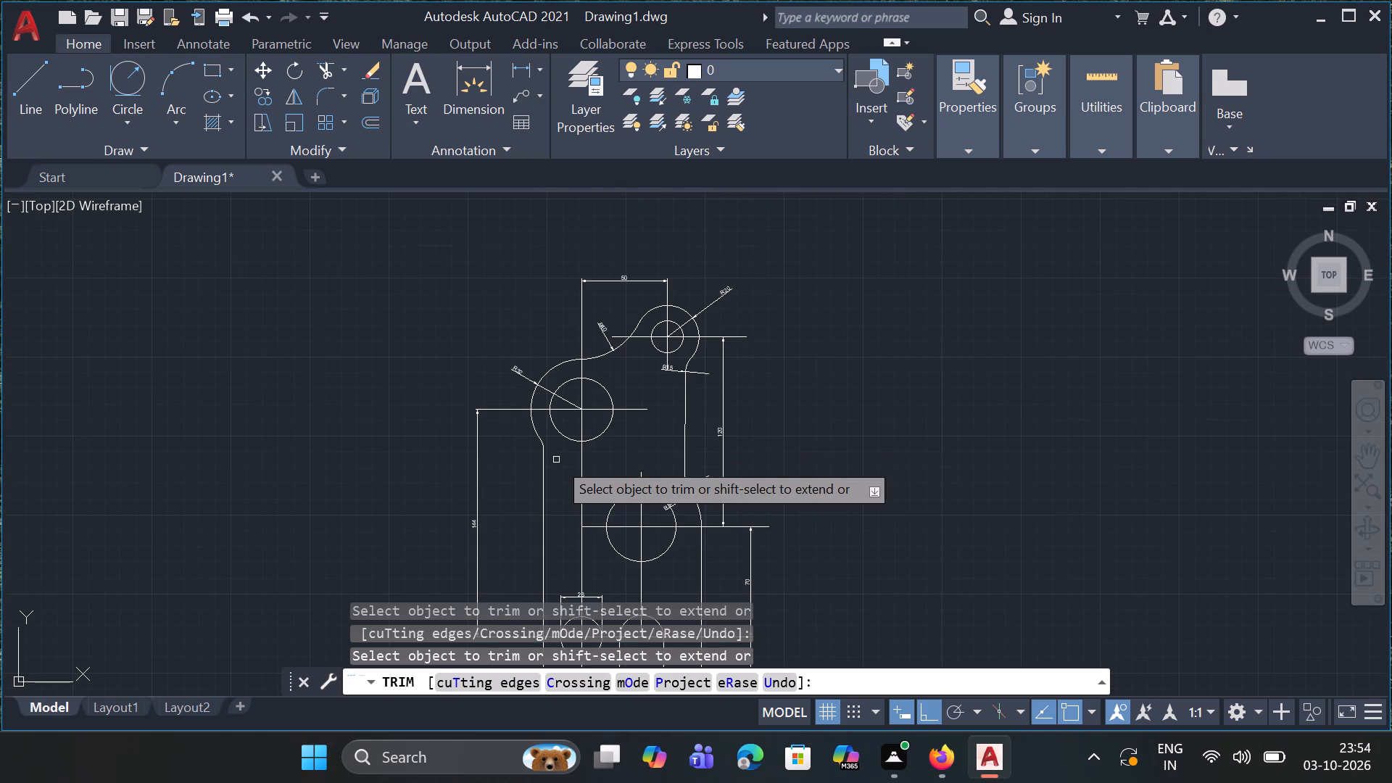
{"action": "key", "text": "Escape"}
{"action": "key", "text": "Escape"}
{"action": "key", "text": "Escape"}
{"action": "key", "text": "Escape"}
{"action": "key", "text": "Escape"}
{"action": "key", "text": "Escape"}
{"action": "key", "text": "Escape"}
{"action": "key", "text": "Escape"}
{"action": "key", "text": "Escape"}
{"action": "key", "text": "Escape"}
{"action": "key", "text": "Escape"}
{"action": "key", "text": "Escape"}
{"action": "key", "text": "Escape"}
{"action": "key", "text": "Escape"}
{"action": "key", "text": "Escape"}
{"action": "key", "text": "Escape"}
{"action": "key", "text": "Escape"}
{"action": "key", "text": "Escape"}
{"action": "key", "text": "Escape"}
{"action": "key", "text": "Escape"}
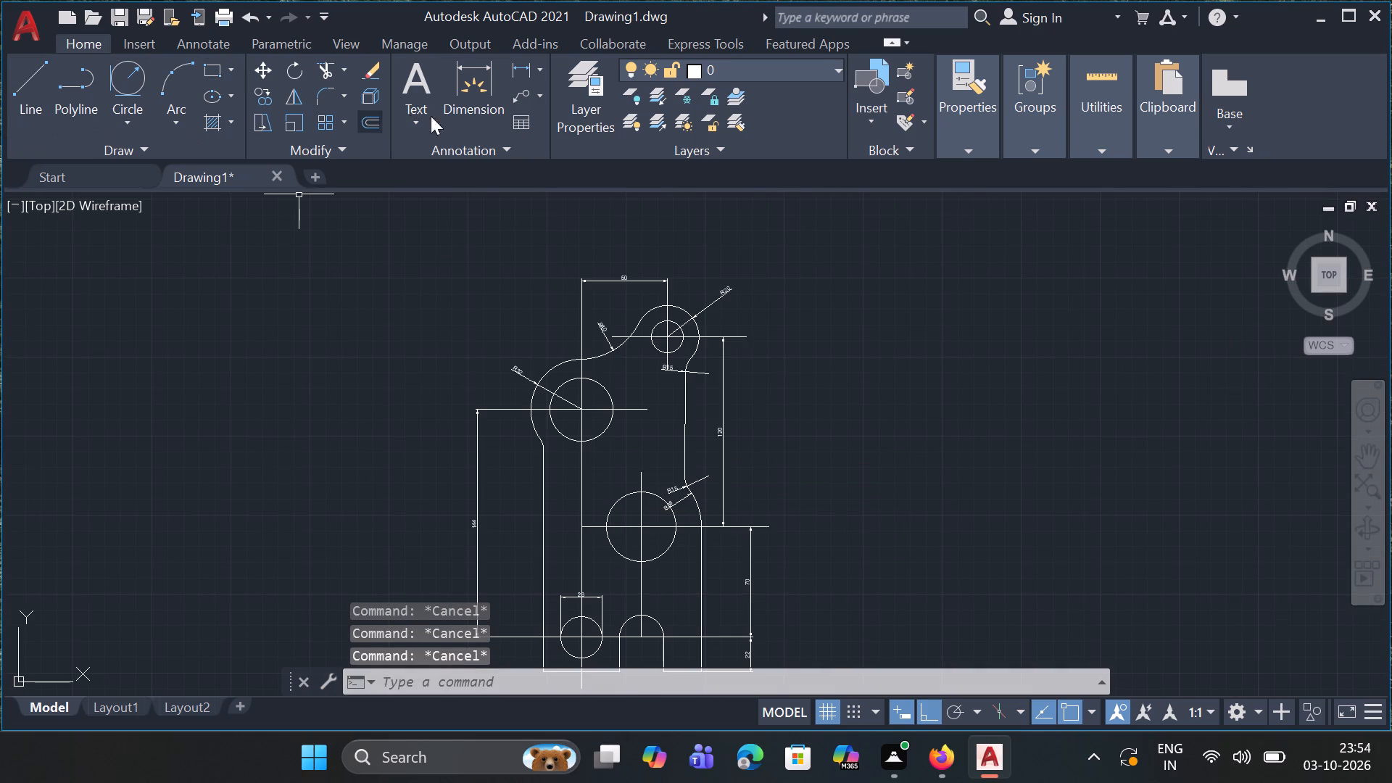
Add a radius dimension to the small blend arc at the top of the left side line.
{"action": "left_click", "coordinate": [207, 36]}
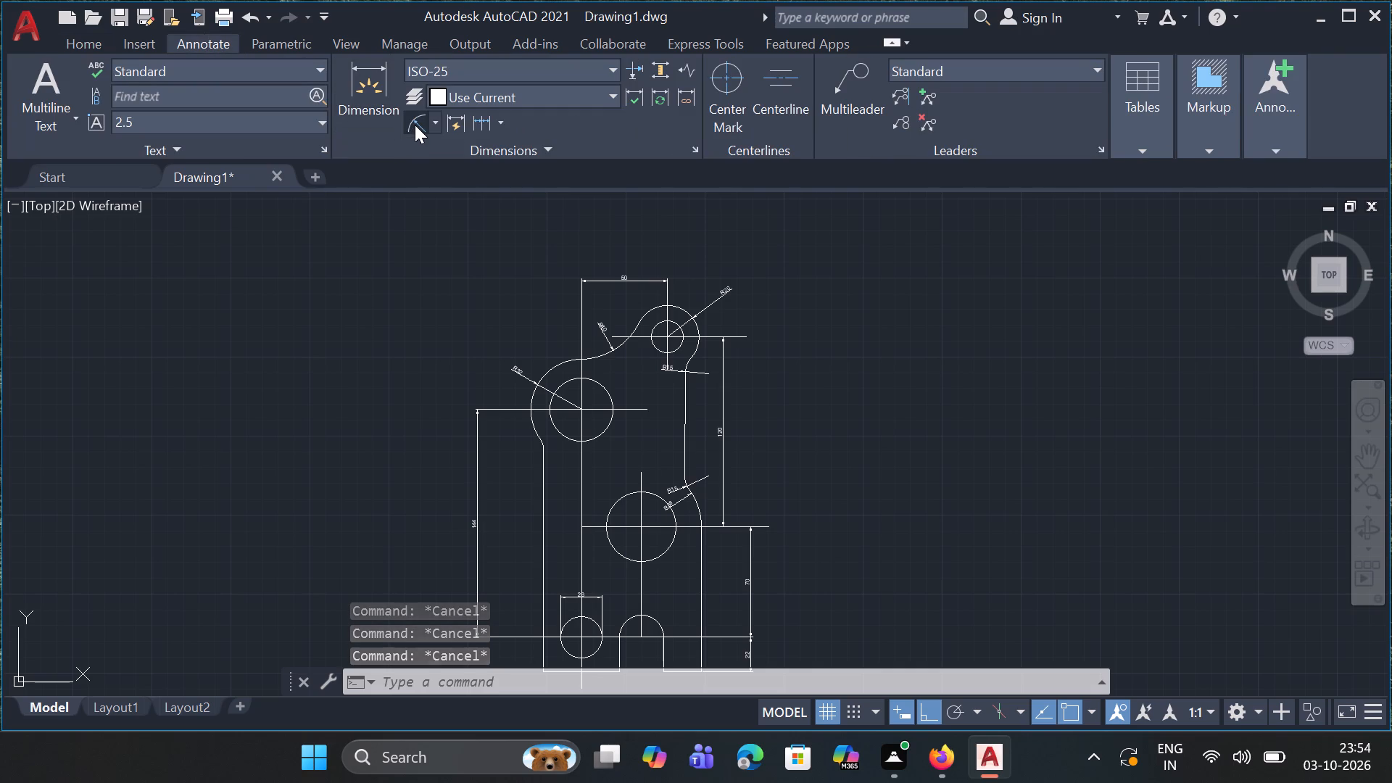
{"action": "left_click", "coordinate": [415, 125]}
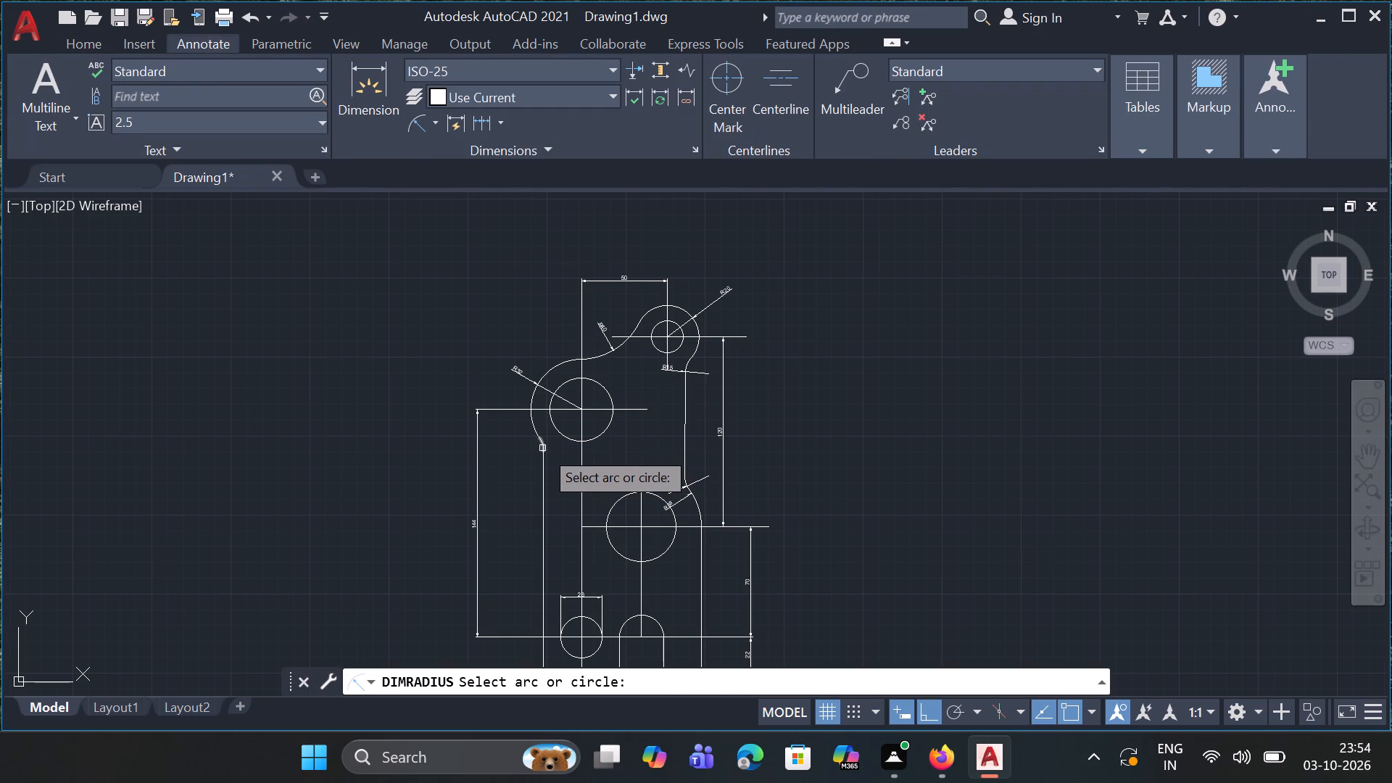
{"action": "left_click", "coordinate": [542, 448]}
{"action": "left_click", "coordinate": [539, 453]}
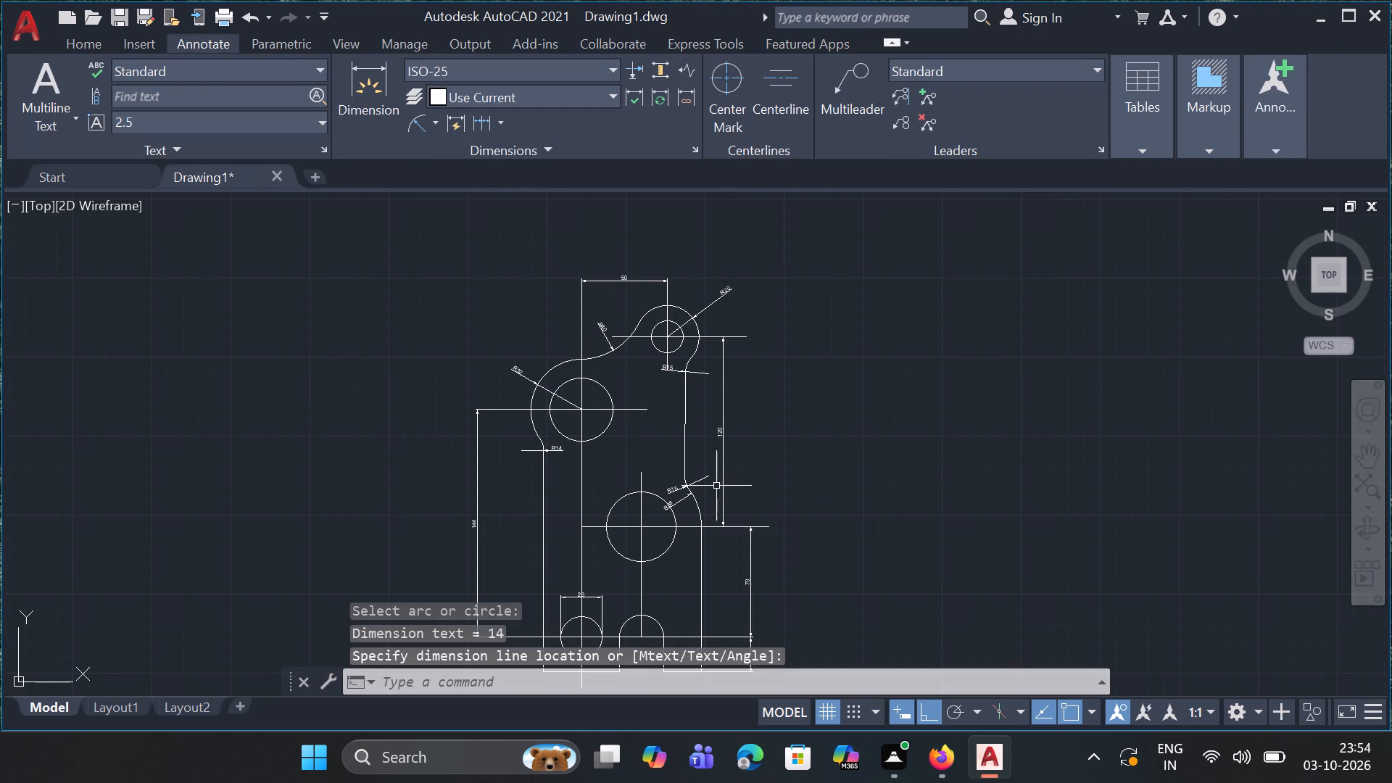
Add a radius dimension to the rounded top of the base slot, placed inside the profile at the arc's upper right.
{"action": "scroll", "coordinate": [716, 486], "scroll_direction": "down", "scroll_amount": 3, "text": "ctrl"}
{"action": "scroll", "coordinate": [695, 577], "scroll_direction": "up", "scroll_amount": 3, "text": "ctrl"}
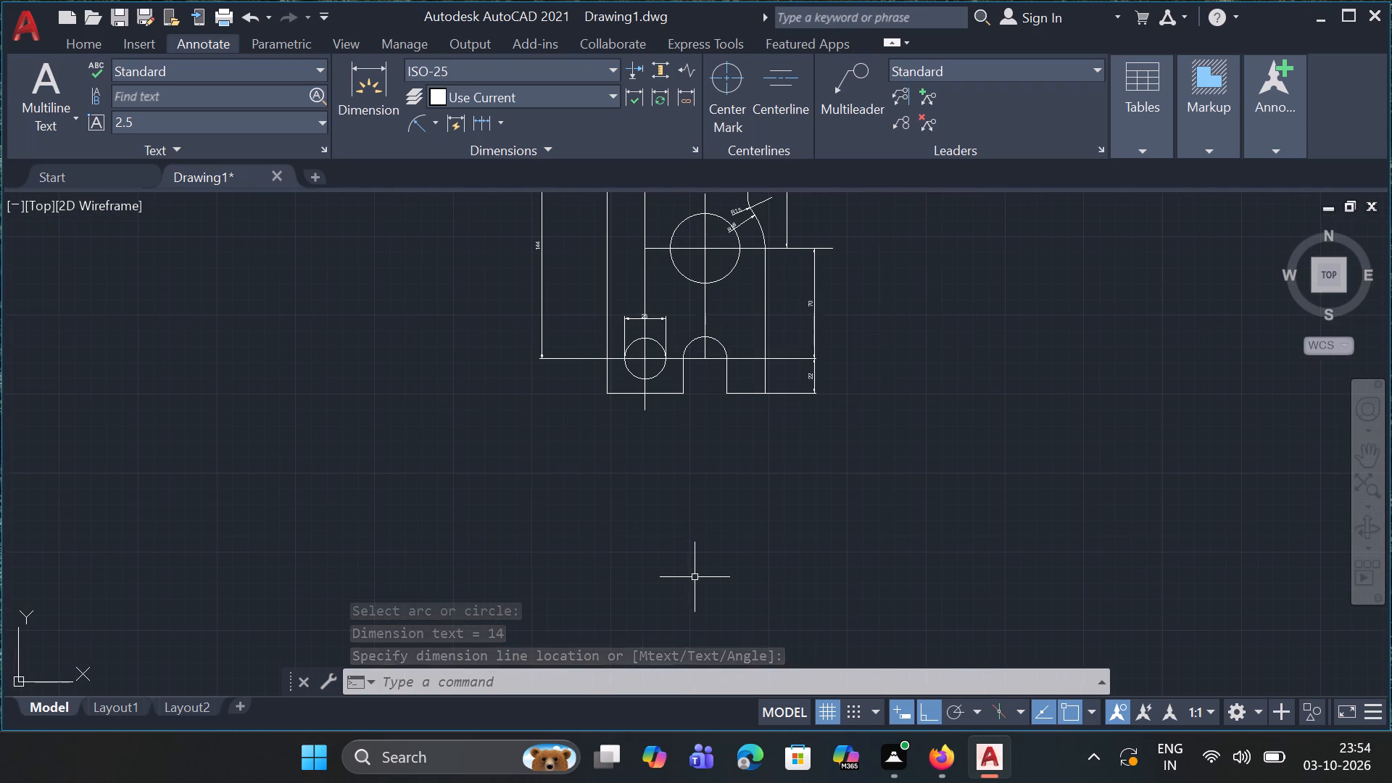
{"action": "left_click", "coordinate": [415, 127]}
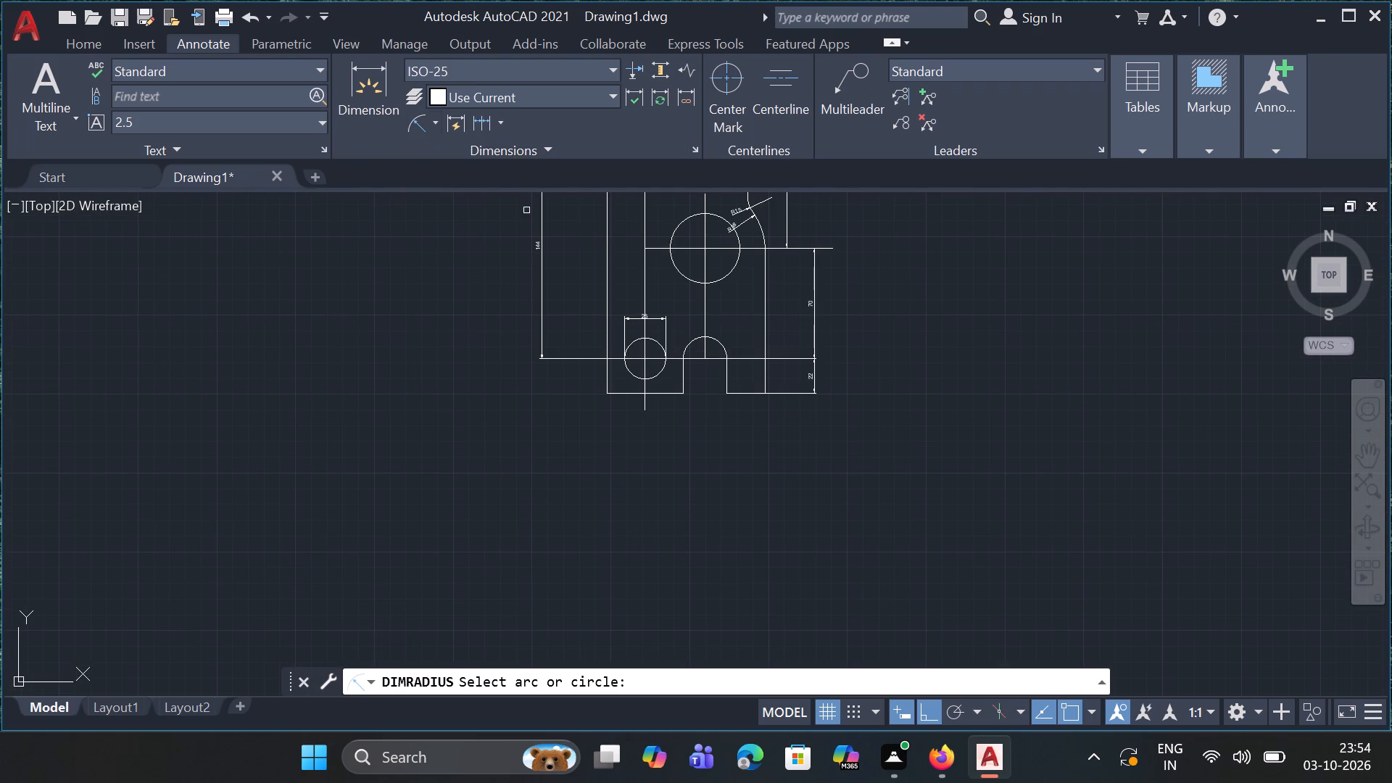
{"action": "left_click", "coordinate": [720, 344]}
{"action": "left_click", "coordinate": [732, 329]}
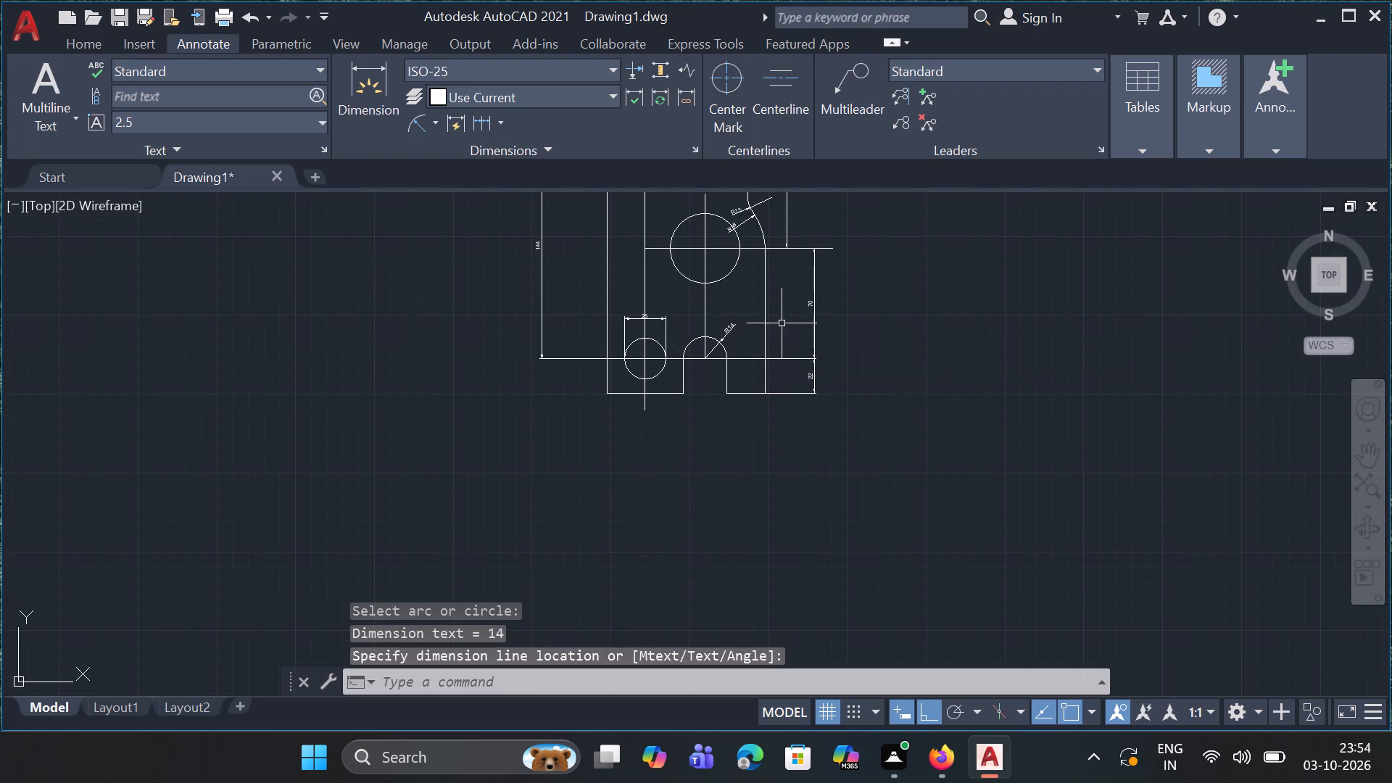
Add an aligned dimension from the bottom hole's centreline to the slot's centre, placed just below the base edge.
{"action": "scroll", "coordinate": [623, 526], "scroll_direction": "down", "scroll_amount": 2, "text": "ctrl"}
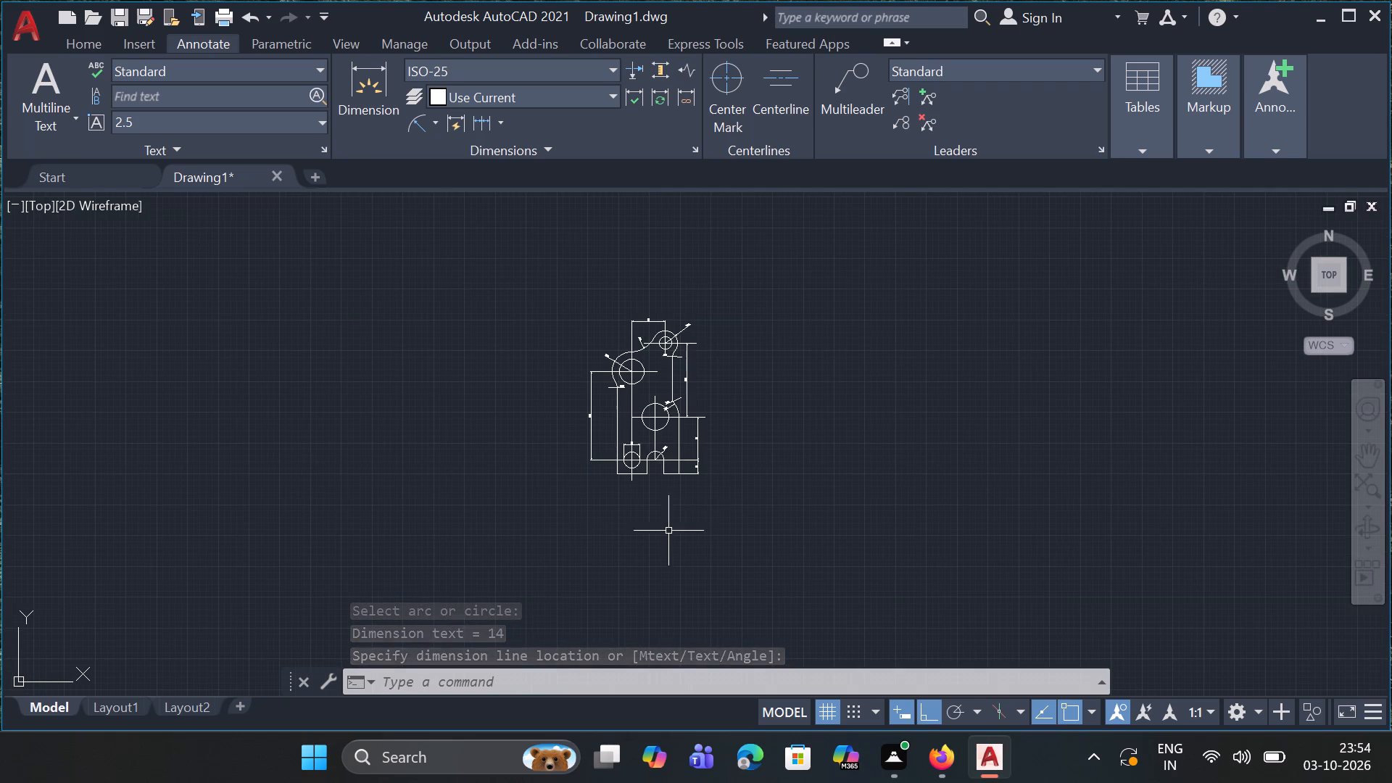
{"action": "scroll", "coordinate": [657, 521], "scroll_direction": "up", "scroll_amount": 3, "text": "ctrl"}
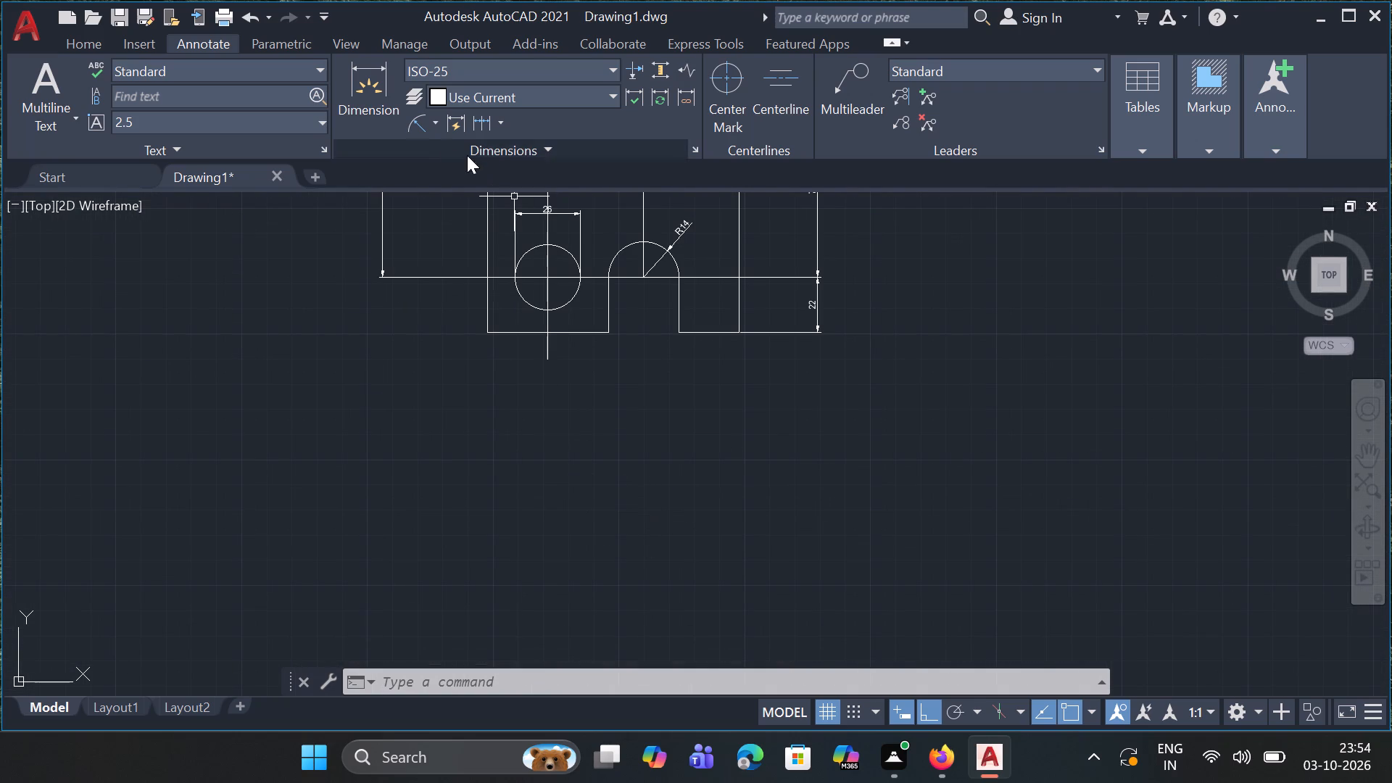
{"action": "left_click", "coordinate": [439, 133]}
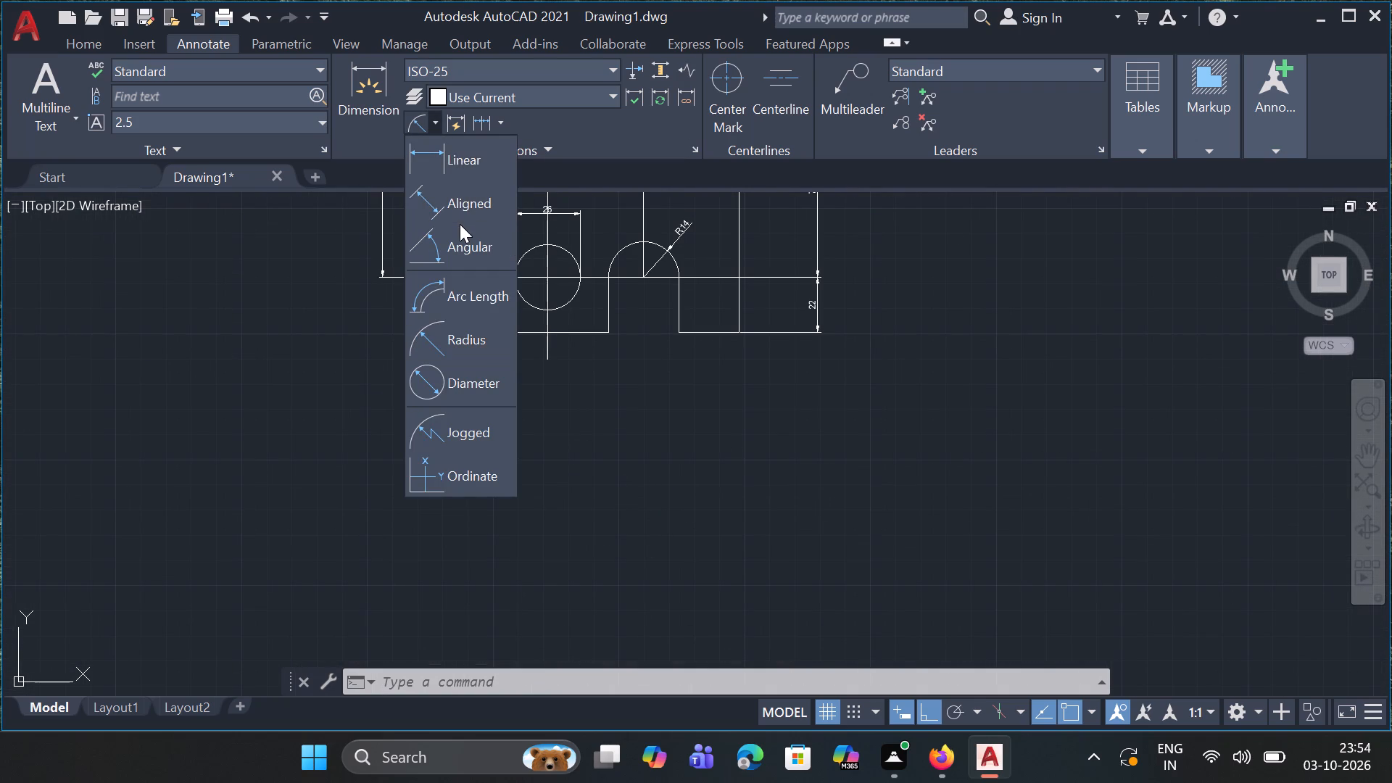
{"action": "left_click", "coordinate": [460, 211]}
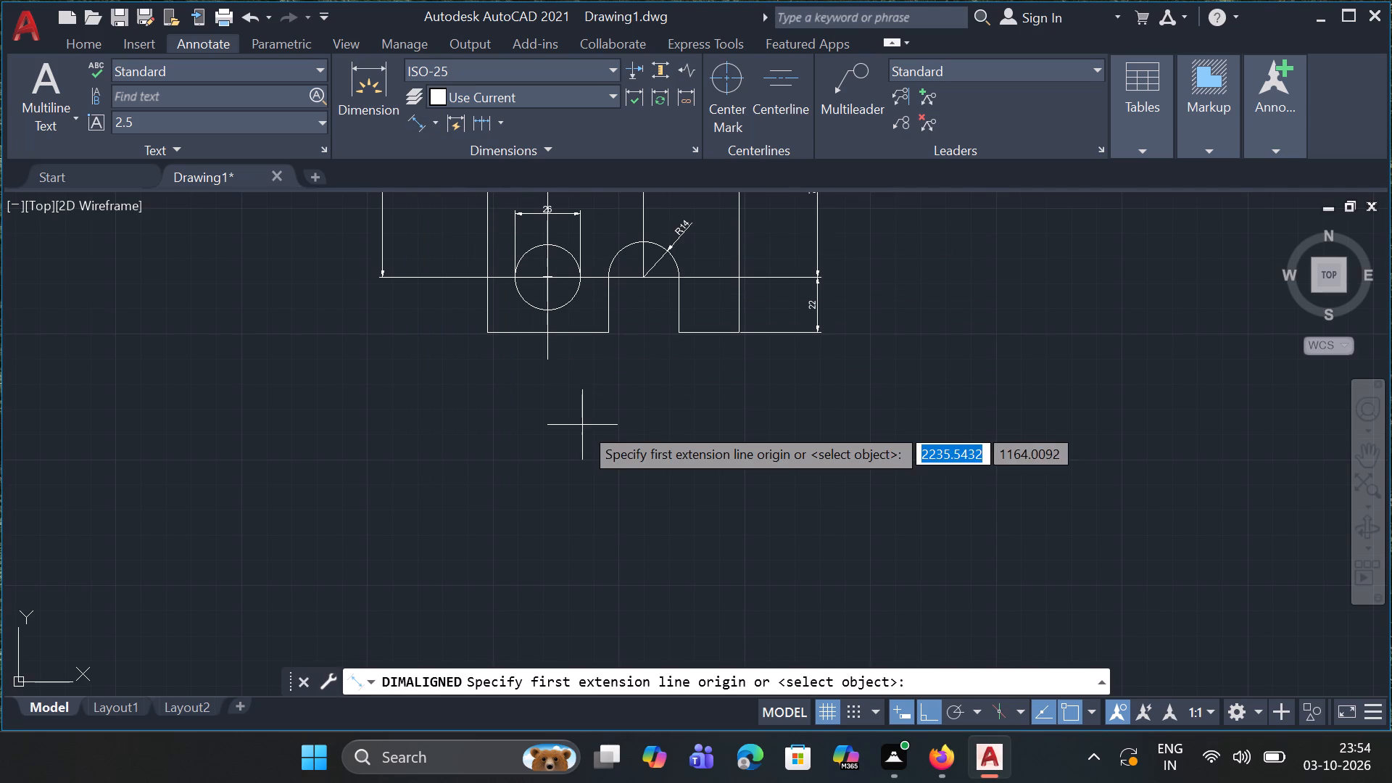
{"action": "left_click", "coordinate": [544, 337]}
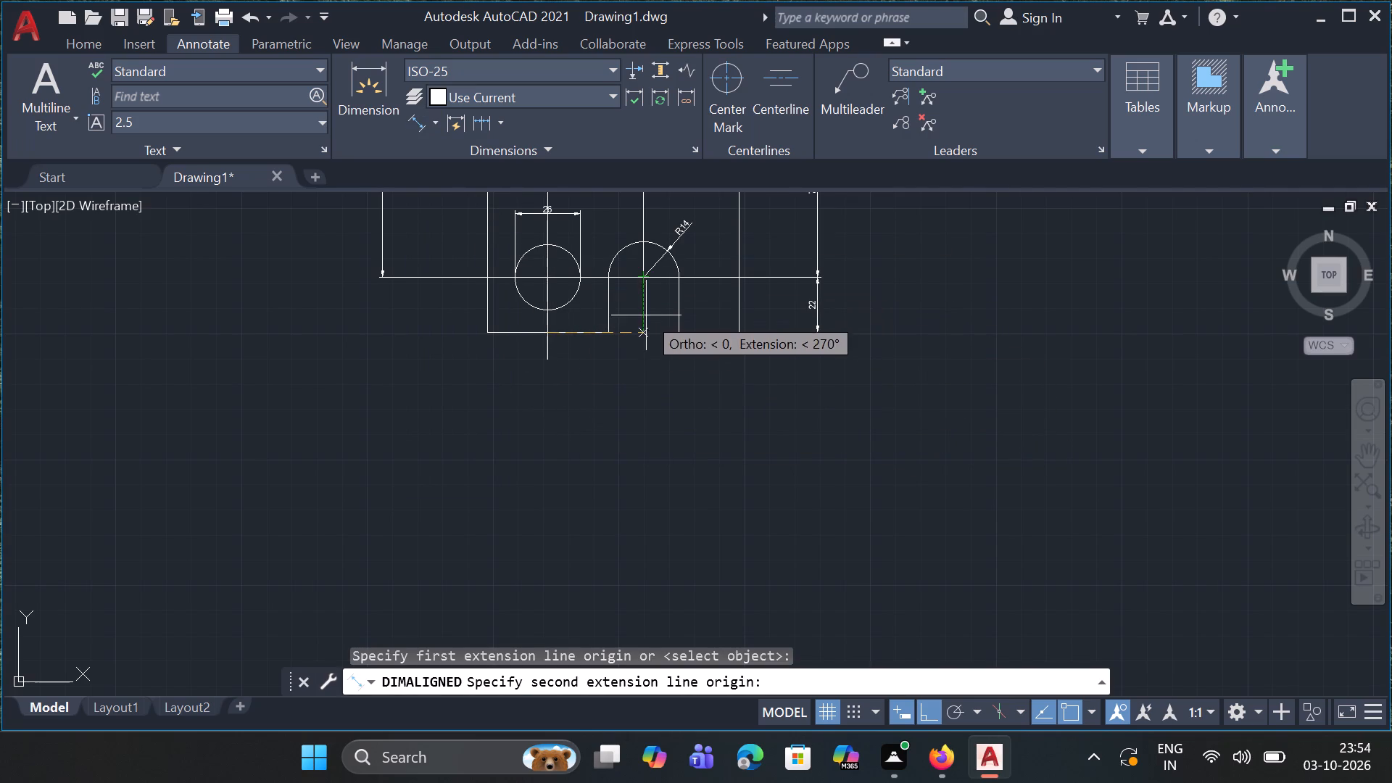
{"action": "left_click", "coordinate": [643, 332]}
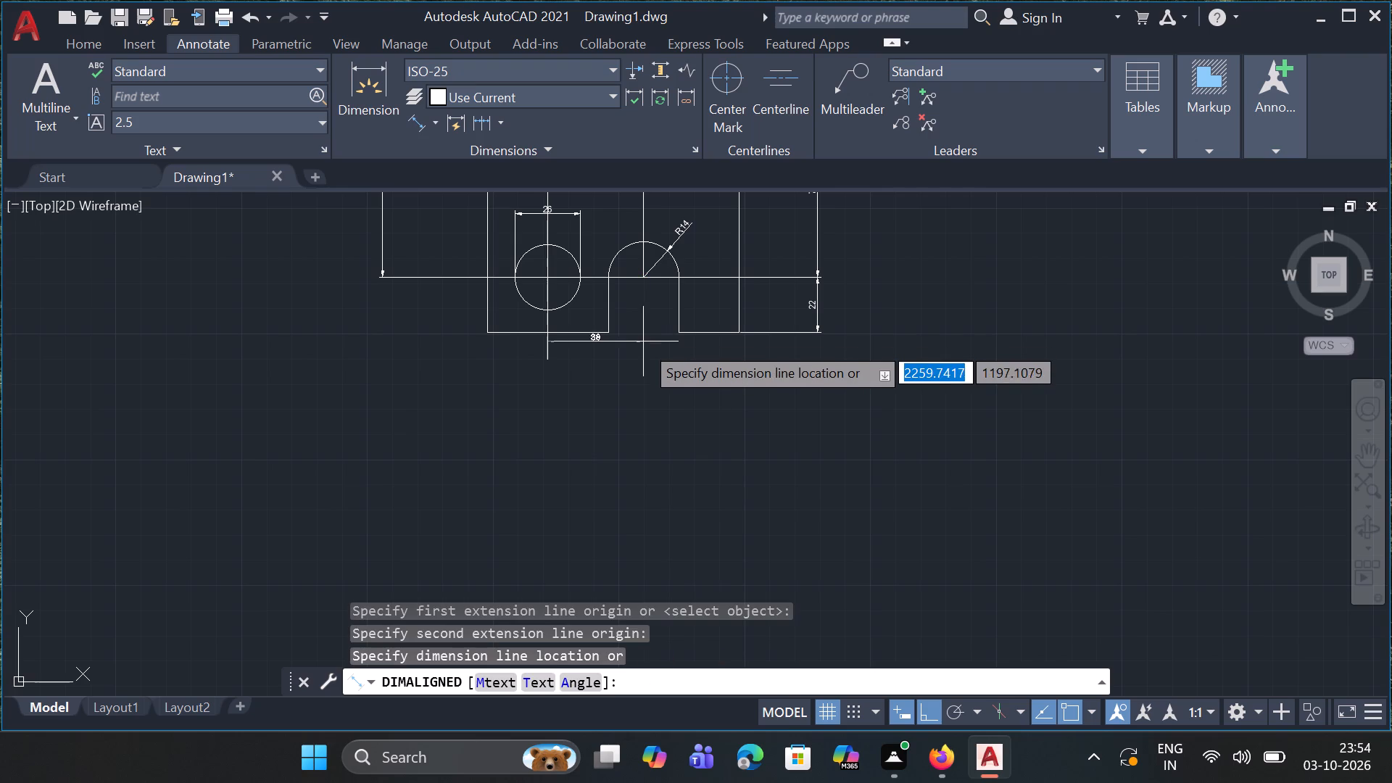
{"action": "left_click", "coordinate": [642, 356]}
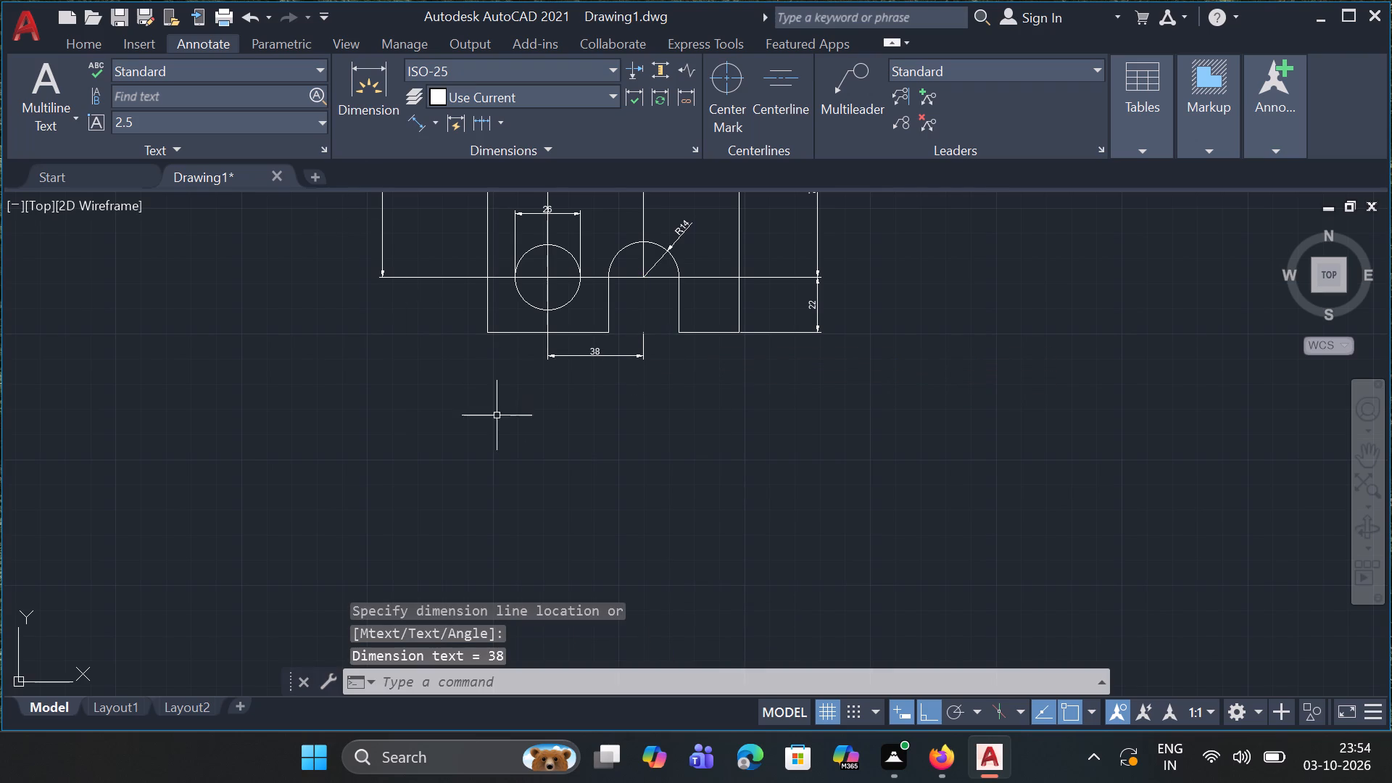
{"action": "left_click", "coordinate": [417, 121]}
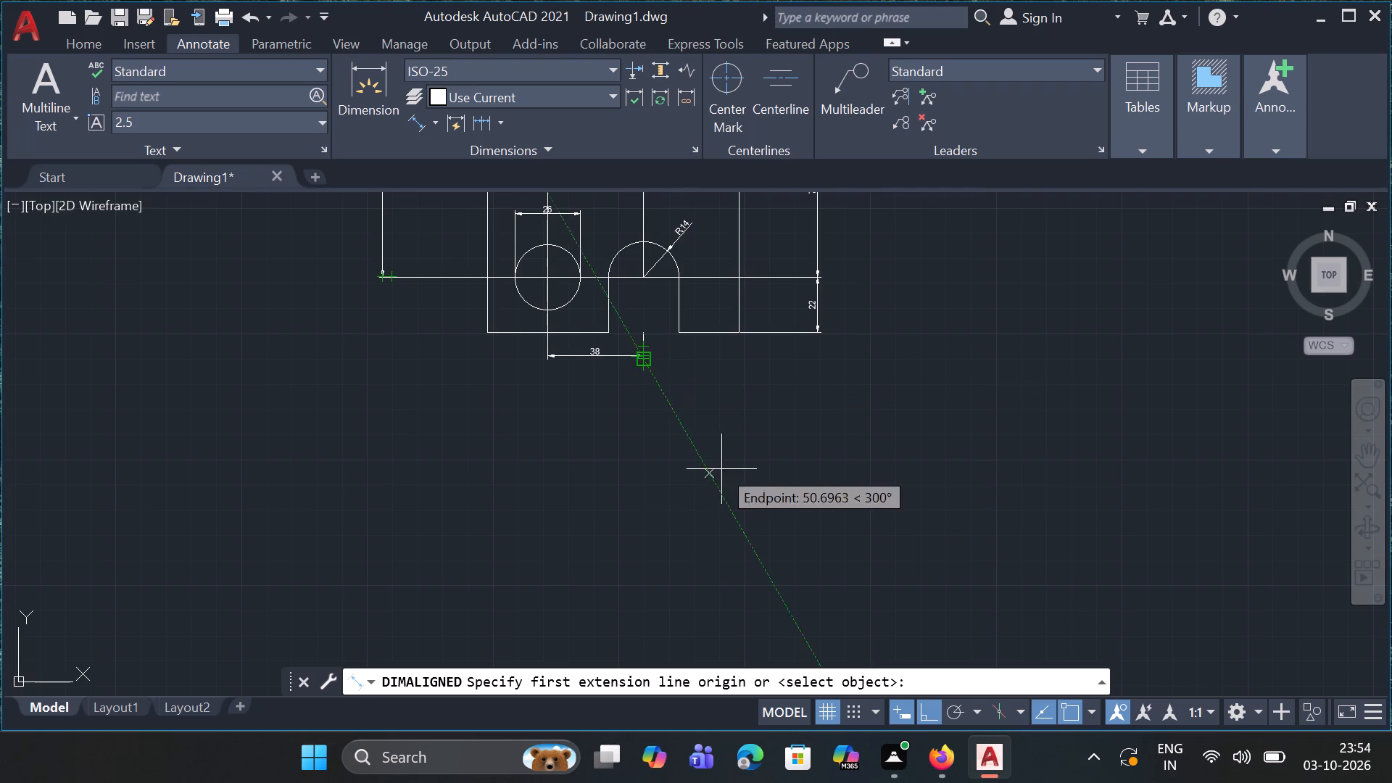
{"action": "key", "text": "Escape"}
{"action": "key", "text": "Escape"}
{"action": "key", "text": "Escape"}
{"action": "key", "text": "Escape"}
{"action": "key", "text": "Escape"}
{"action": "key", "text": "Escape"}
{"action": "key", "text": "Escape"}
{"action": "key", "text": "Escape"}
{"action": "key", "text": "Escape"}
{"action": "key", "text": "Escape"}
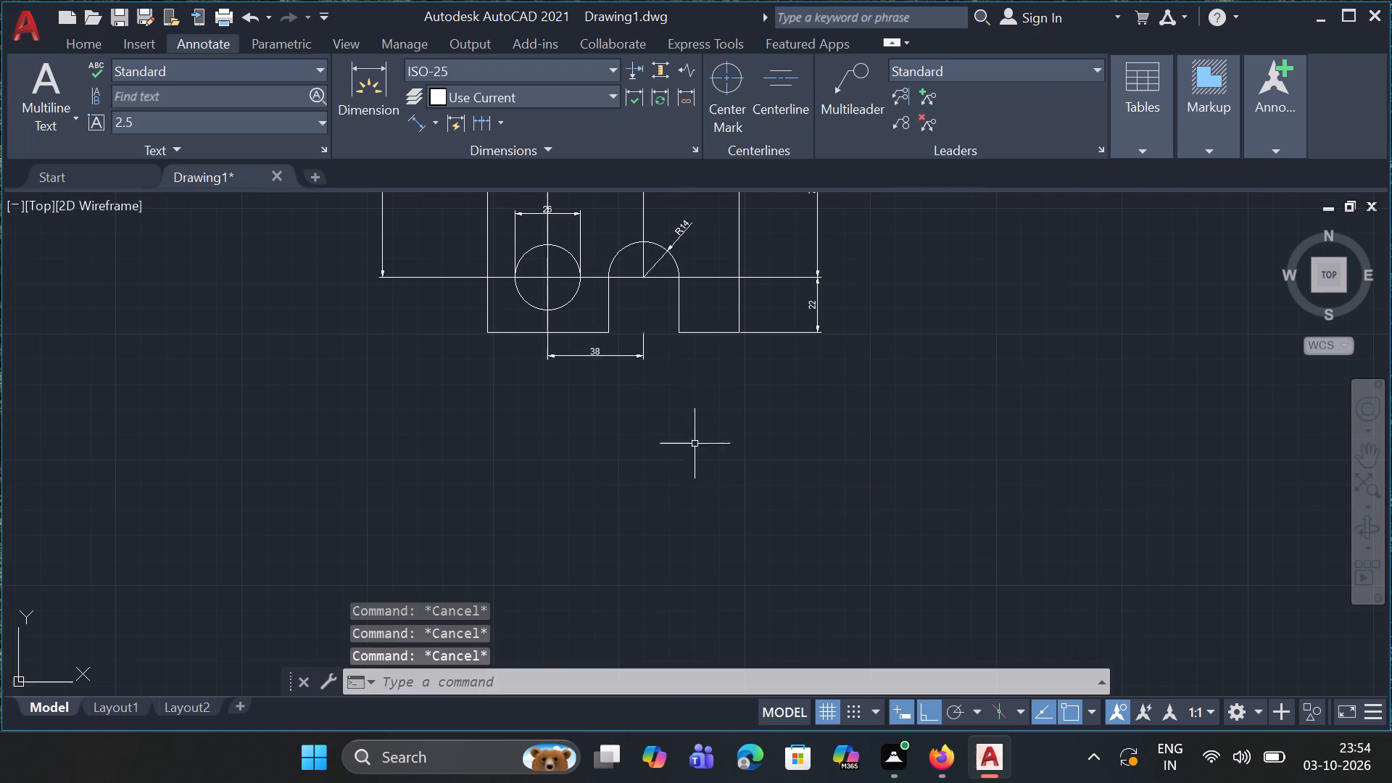
Add an aligned dimension from the slot's centre to the profile's right side line, in line with the adjacent dimension below the base.
{"action": "left_click", "coordinate": [421, 117]}
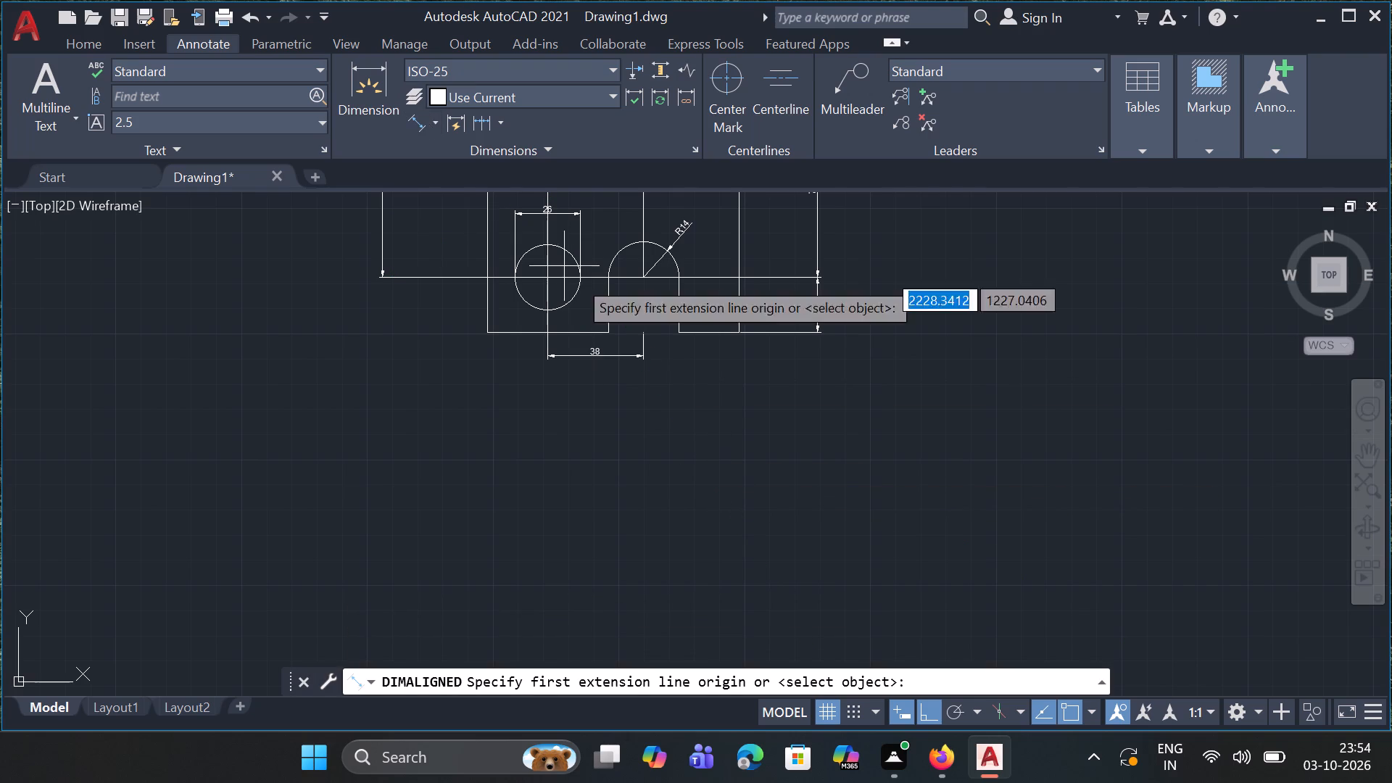
{"action": "left_click", "coordinate": [644, 360]}
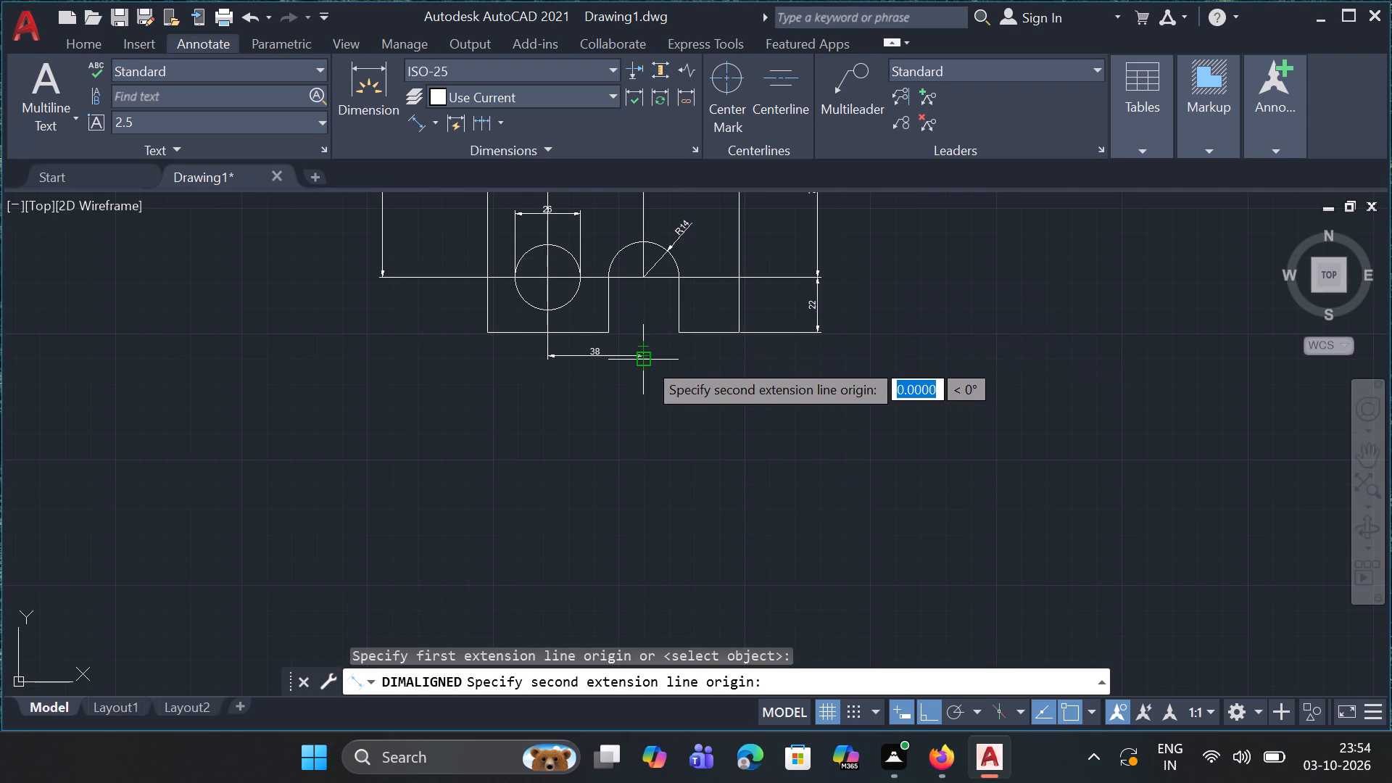
{"action": "left_click", "coordinate": [741, 360]}
{"action": "scroll", "coordinate": [741, 360], "scroll_direction": "up", "scroll_amount": 2, "text": "ctrl"}
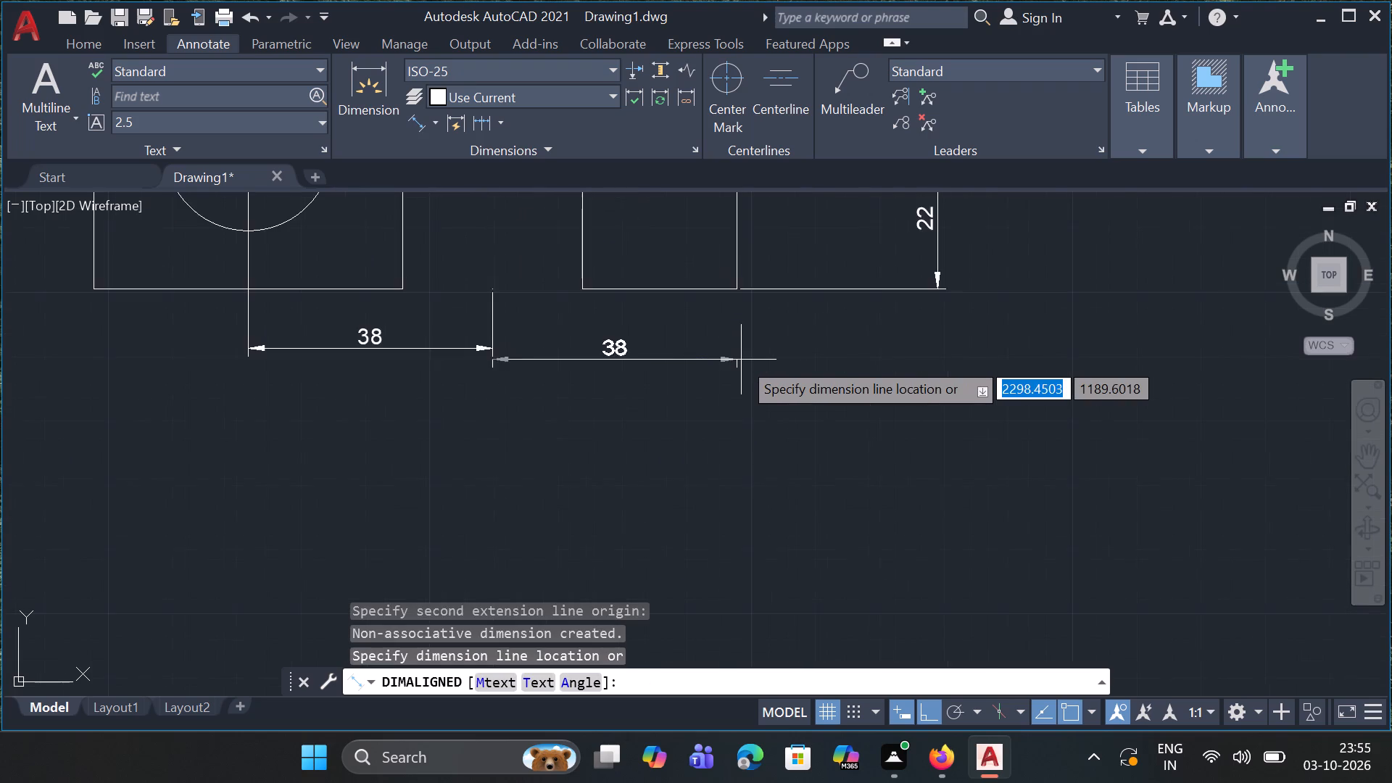
{"action": "scroll", "coordinate": [741, 360], "scroll_direction": "up", "scroll_amount": 1, "text": "ctrl"}
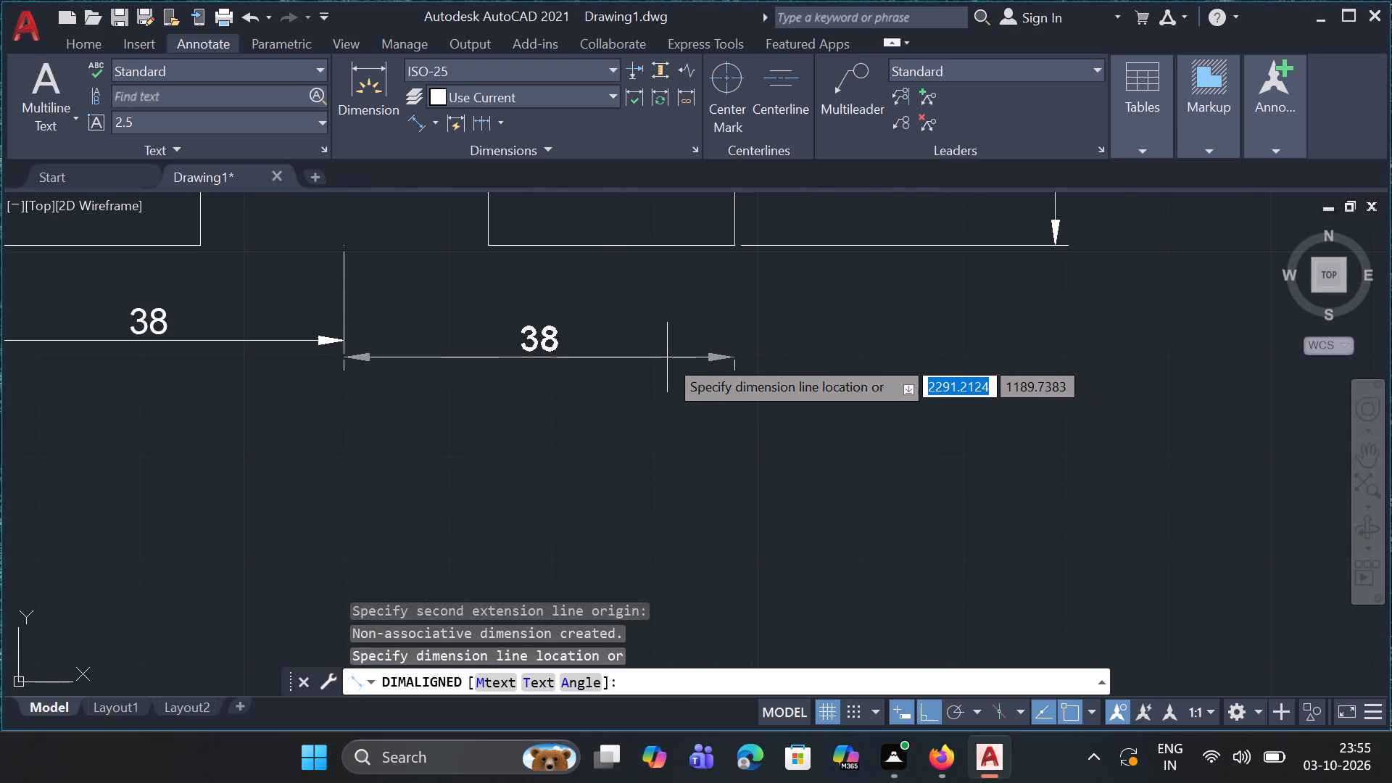
{"action": "left_click", "coordinate": [672, 341]}
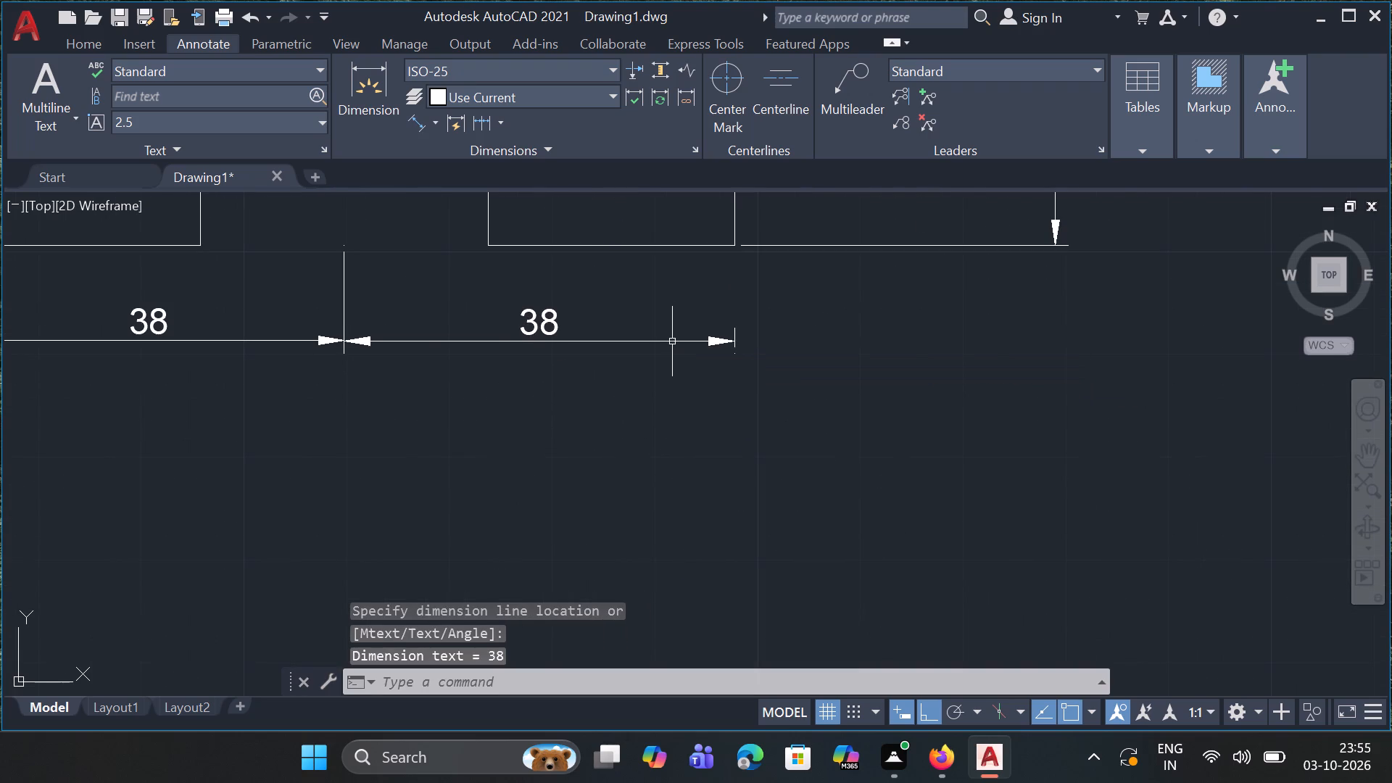
Draw a vertical centreline 22 long from the centre of the slot's arc down to the level of the base edge.
{"action": "scroll", "coordinate": [671, 318], "scroll_direction": "down", "scroll_amount": 3, "text": "ctrl"}
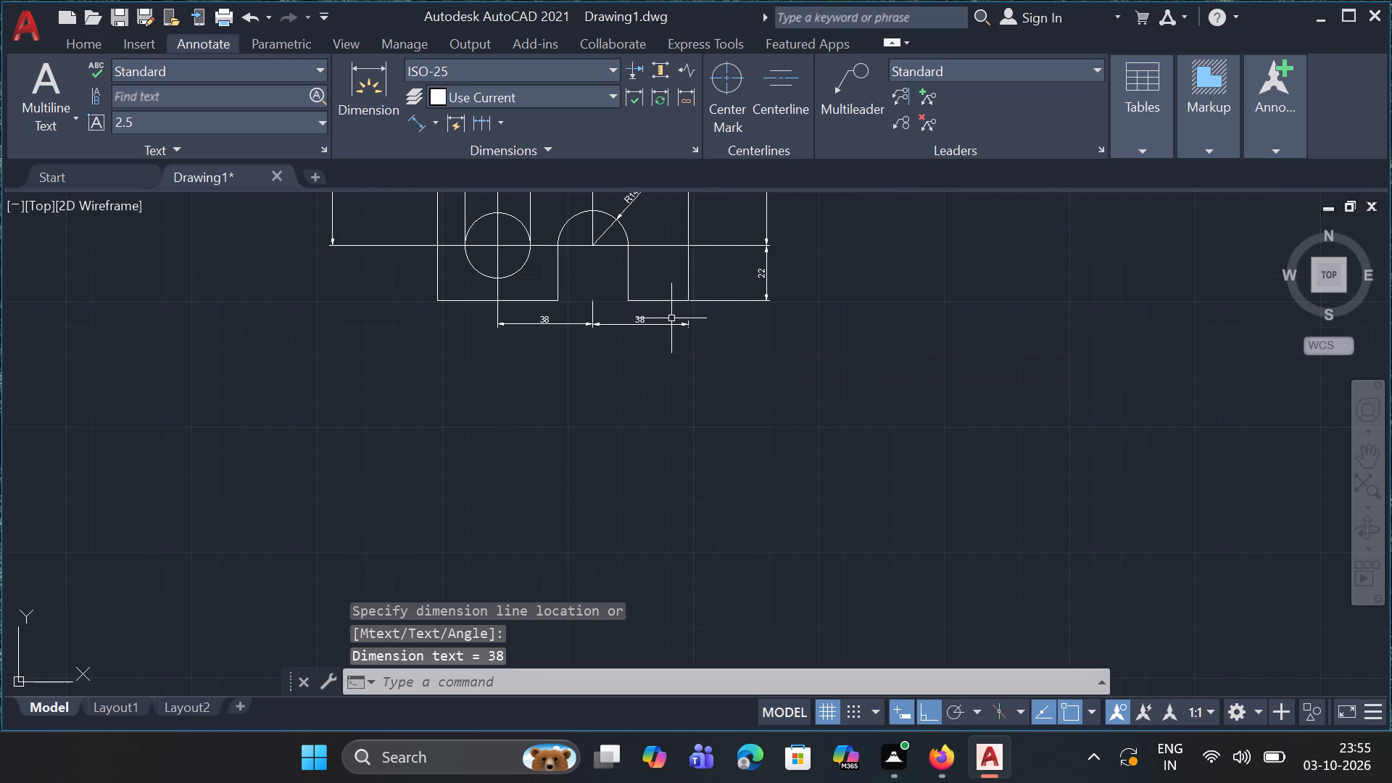
{"action": "key", "text": "l"}
{"action": "key", "text": "Return"}
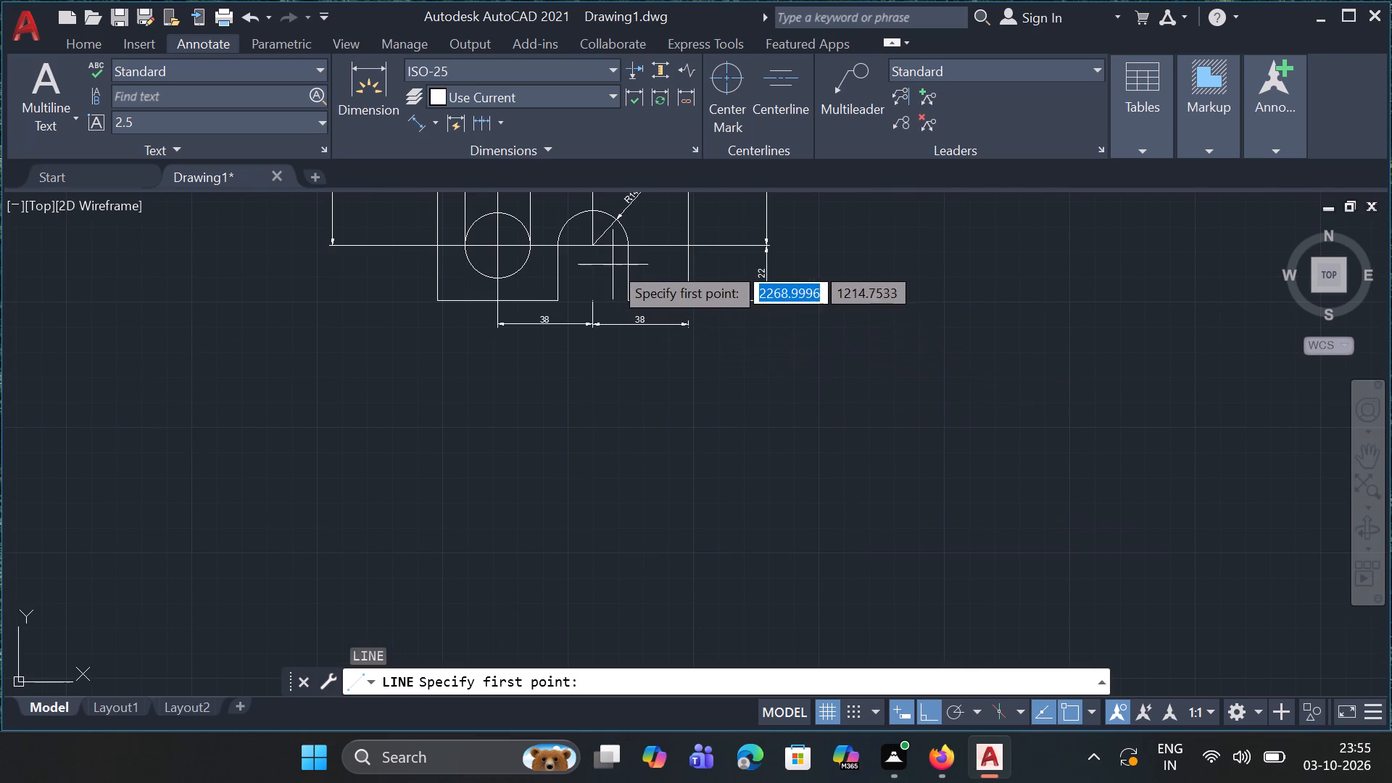
{"action": "left_click_drag", "start_coordinate": [593, 246], "coordinate": [592, 301]}
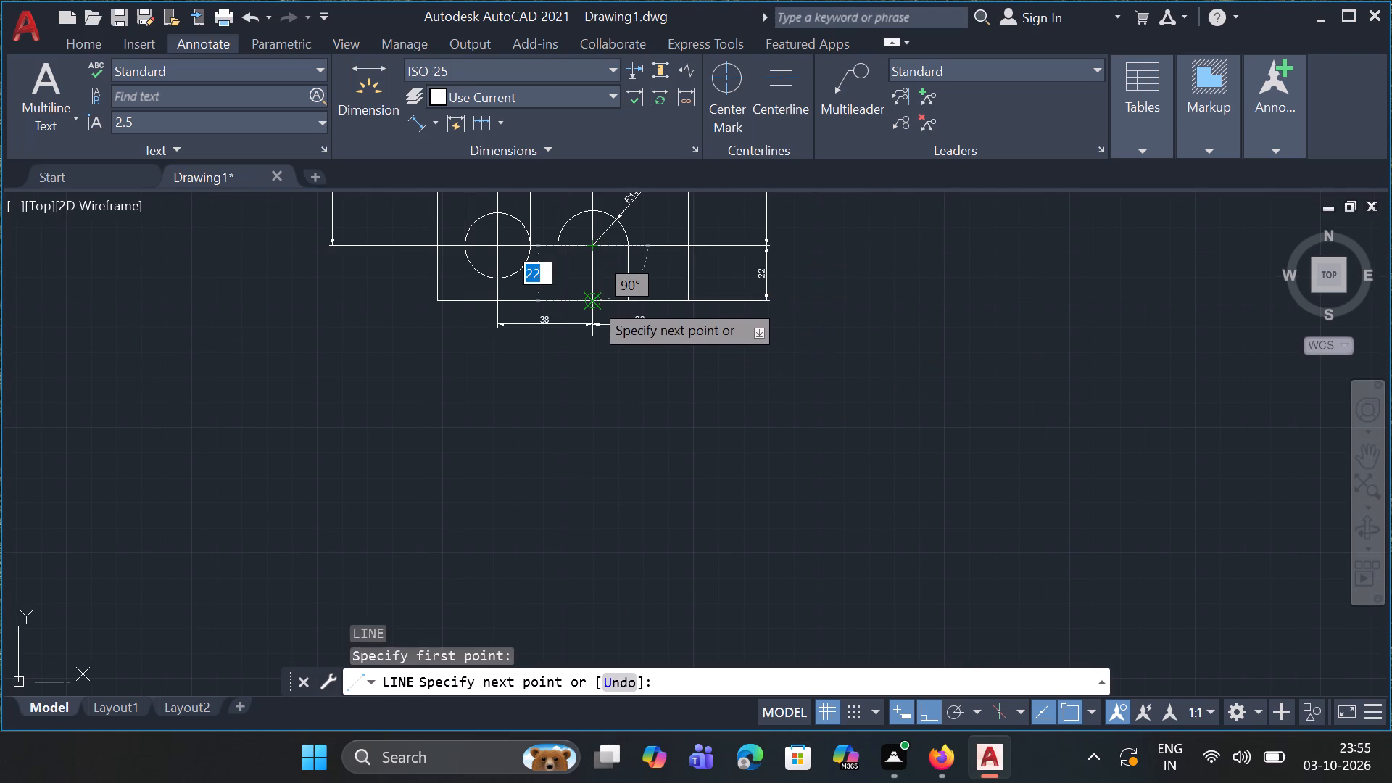
{"action": "left_click_drag", "start_coordinate": [592, 301], "coordinate": [592, 306]}
{"action": "left_click", "coordinate": [592, 306]}
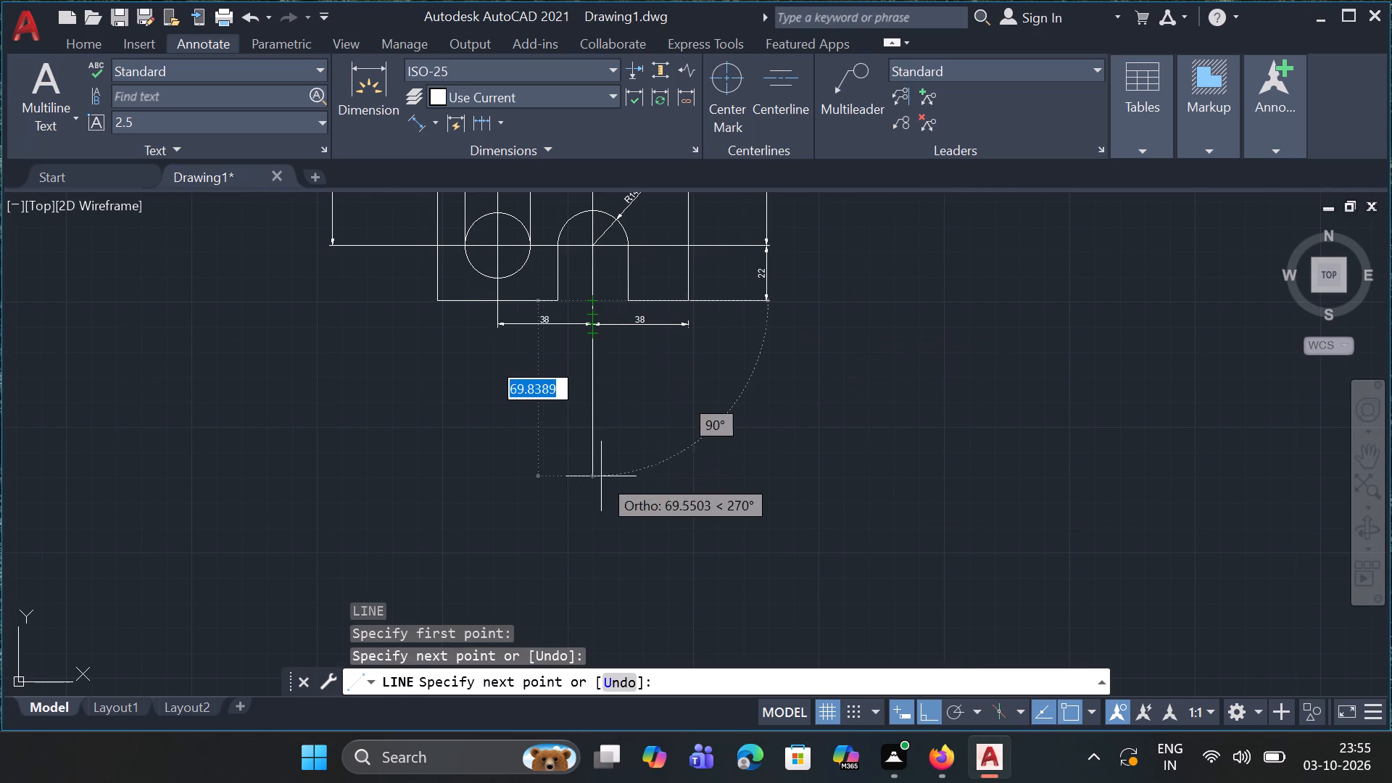
{"action": "key", "text": "Escape"}
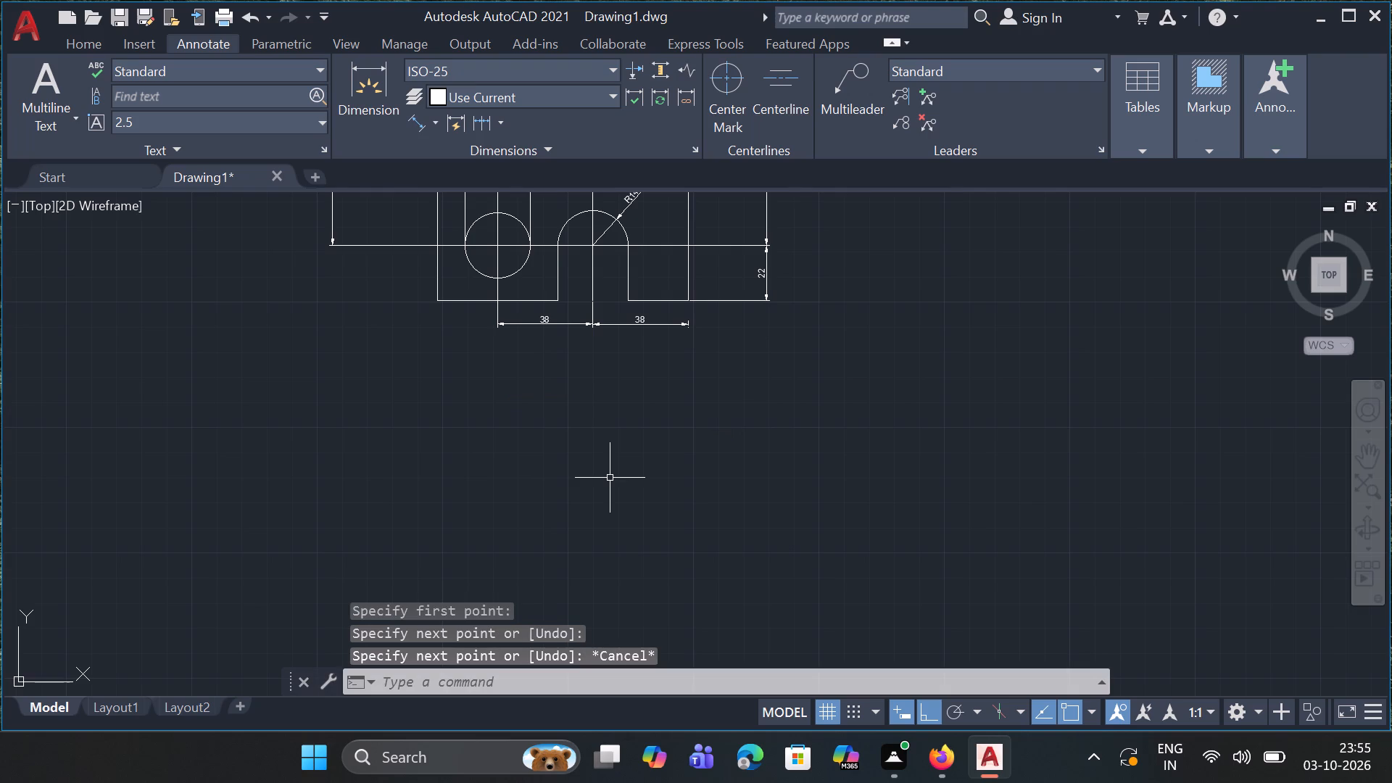
Draw a short vertical line closing the small gap between the slot's centreline and the dimension extension line below it.
{"action": "scroll", "coordinate": [597, 302], "scroll_direction": "up", "scroll_amount": 3, "text": "ctrl"}
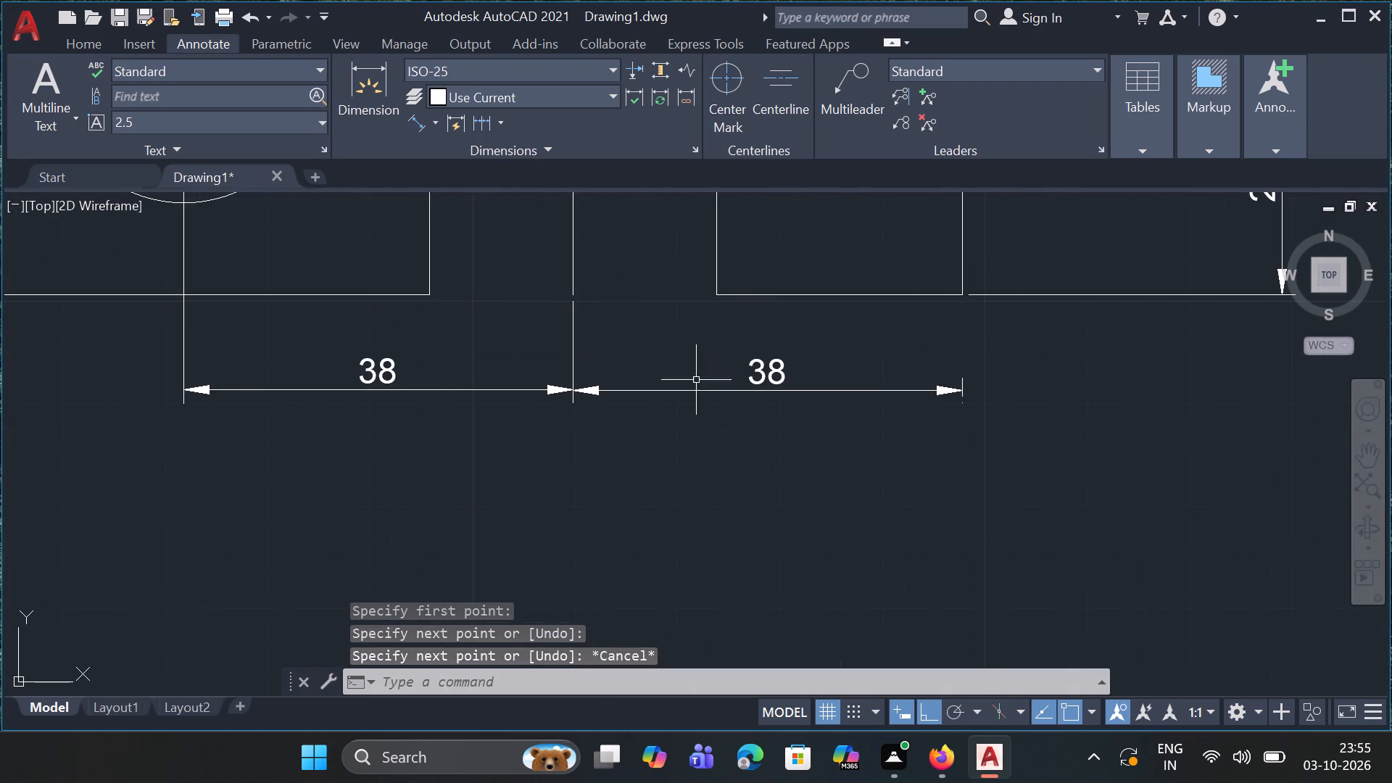
{"action": "key", "text": "l"}
{"action": "key", "text": "Return"}
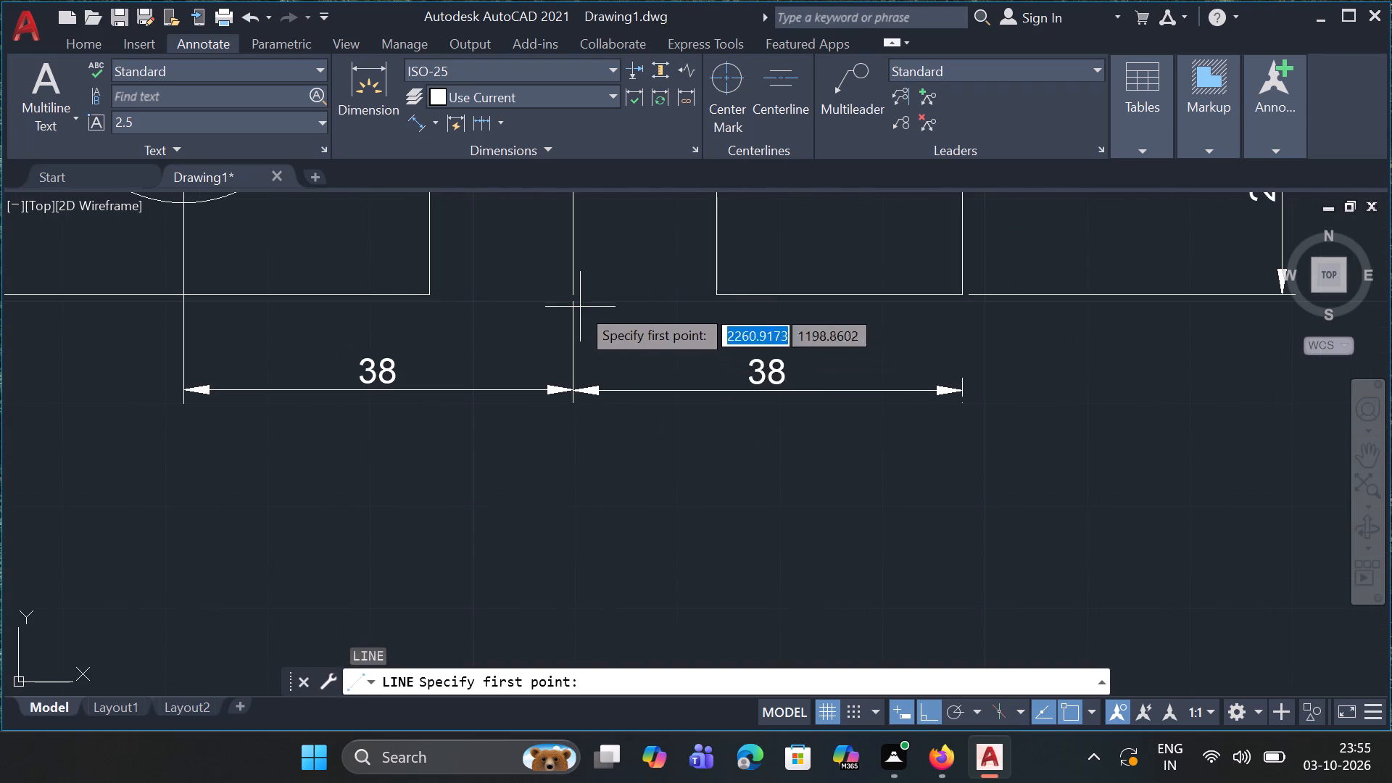
{"action": "left_click_drag", "start_coordinate": [574, 301], "coordinate": [574, 321]}
{"action": "left_click", "coordinate": [574, 321]}
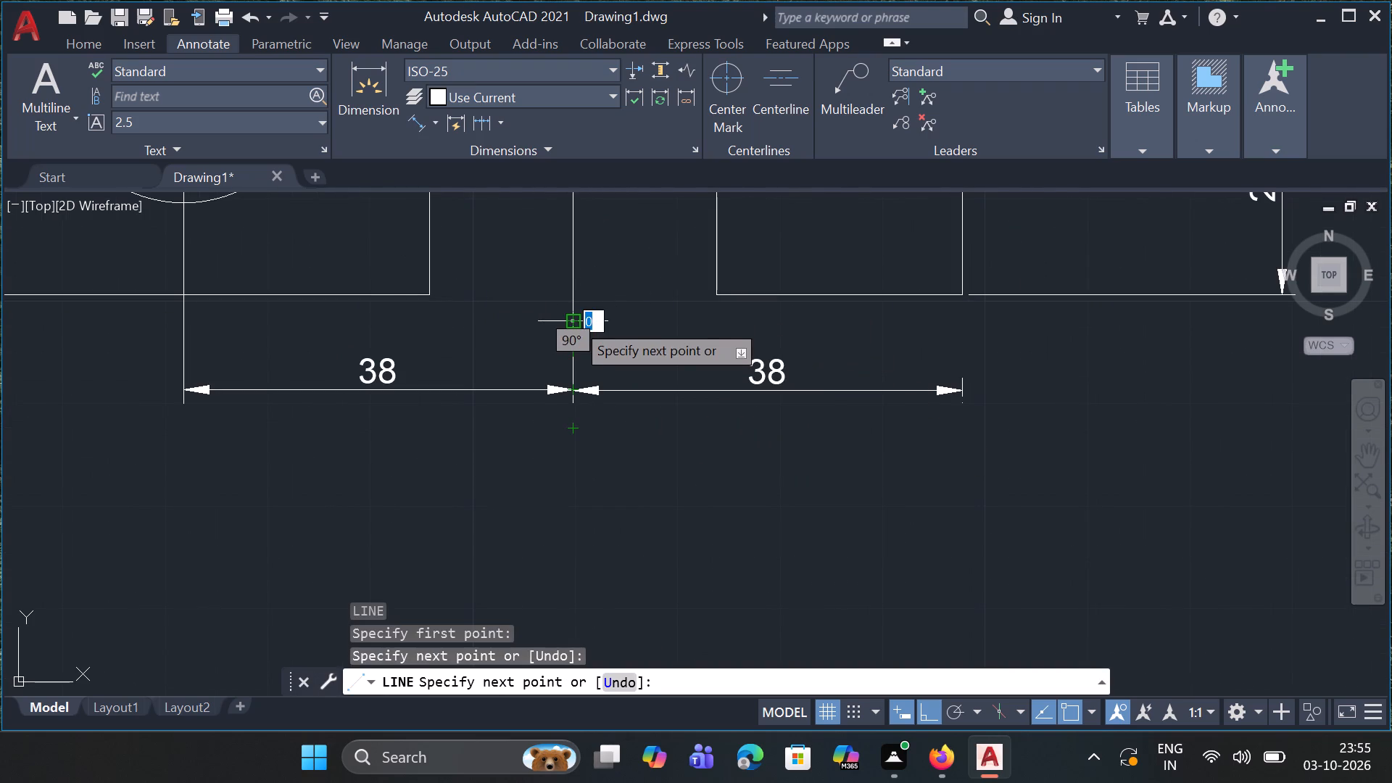
{"action": "key", "text": "Escape"}
{"action": "key", "text": "Escape"}
{"action": "key", "text": "Escape"}
{"action": "key", "text": "Escape"}
{"action": "key", "text": "Escape"}
{"action": "key", "text": "Escape"}
{"action": "key", "text": "Escape"}
{"action": "key", "text": "Escape"}
{"action": "key", "text": "Escape"}
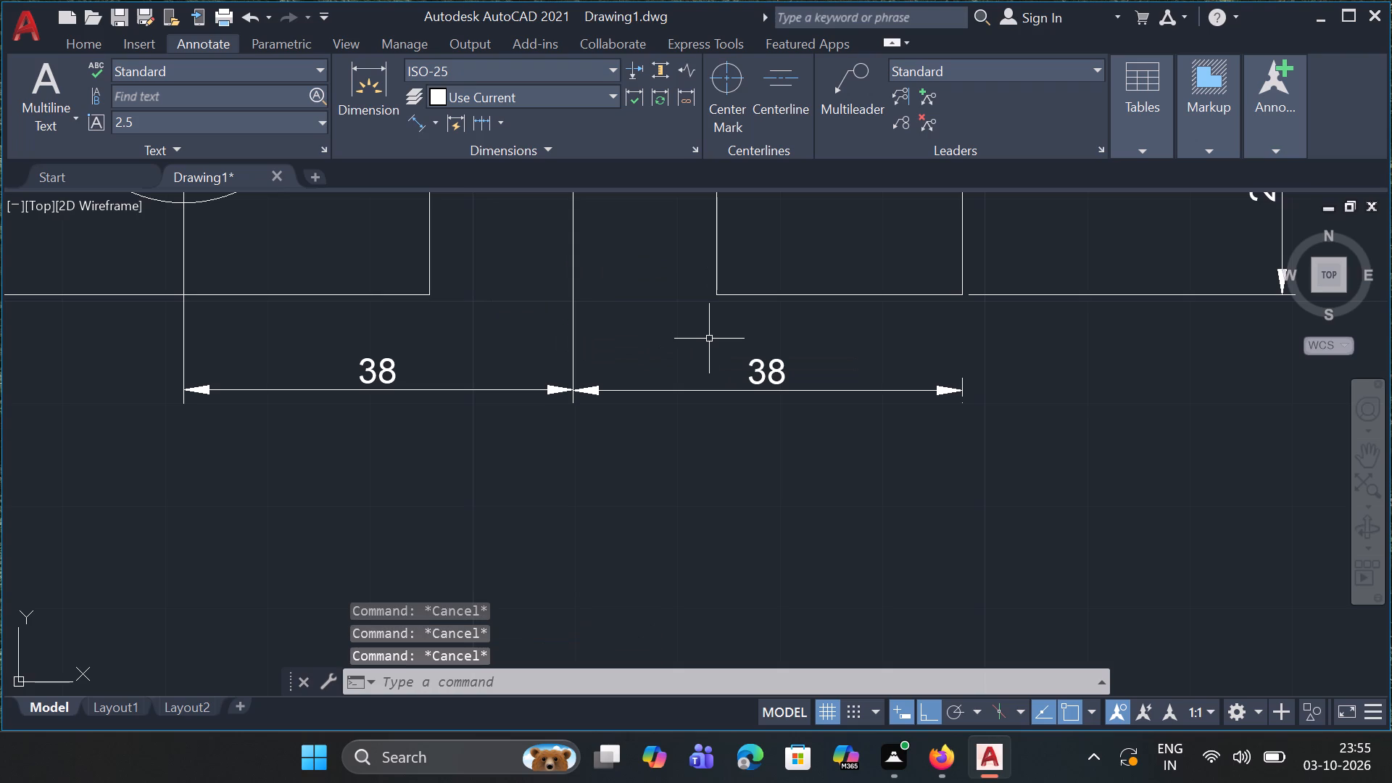
Add a diameter dimension to the upper-left hole, placed outside the profile to the left of the hole.
{"action": "scroll", "coordinate": [709, 339], "scroll_direction": "down", "scroll_amount": 6, "text": "ctrl"}
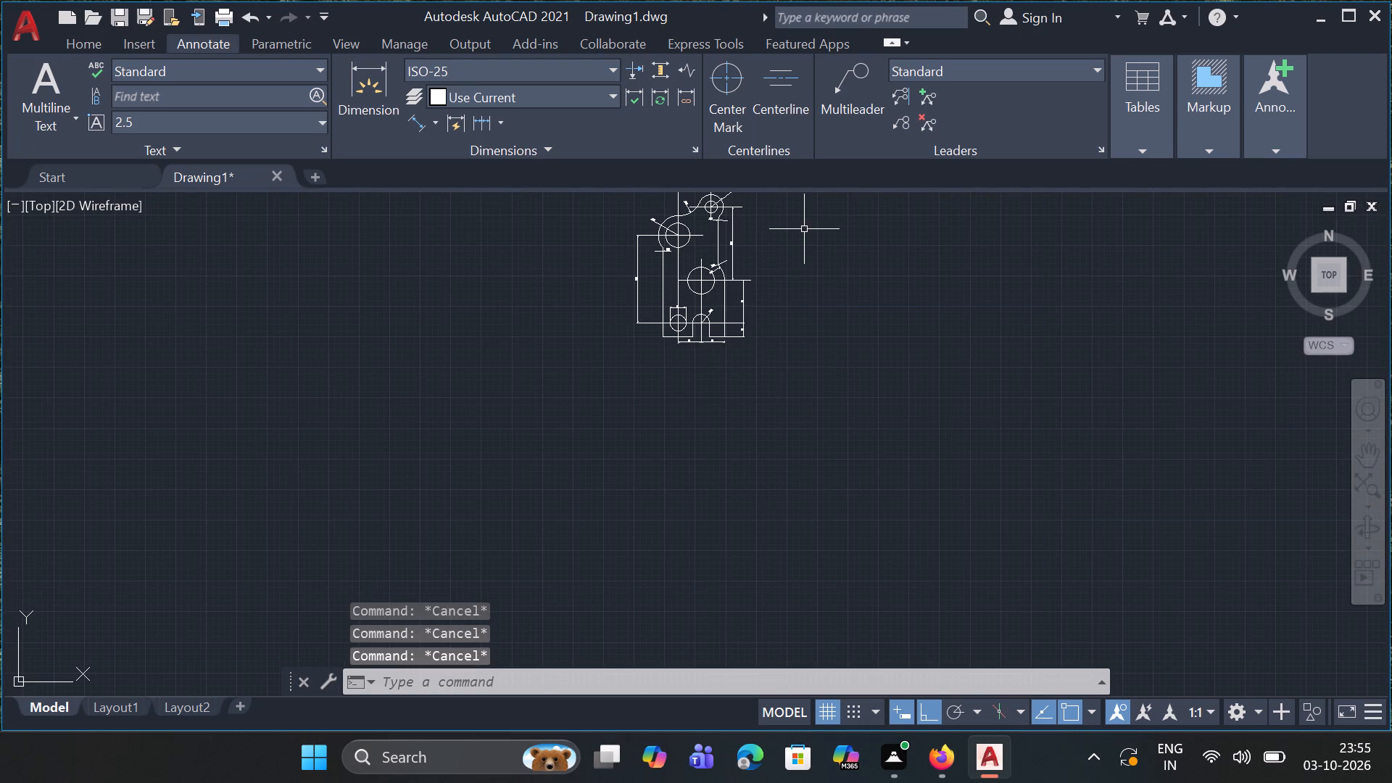
{"action": "scroll", "coordinate": [803, 228], "scroll_direction": "down", "scroll_amount": 2, "text": "ctrl"}
{"action": "scroll", "coordinate": [782, 202], "scroll_direction": "up", "scroll_amount": 2, "text": "ctrl"}
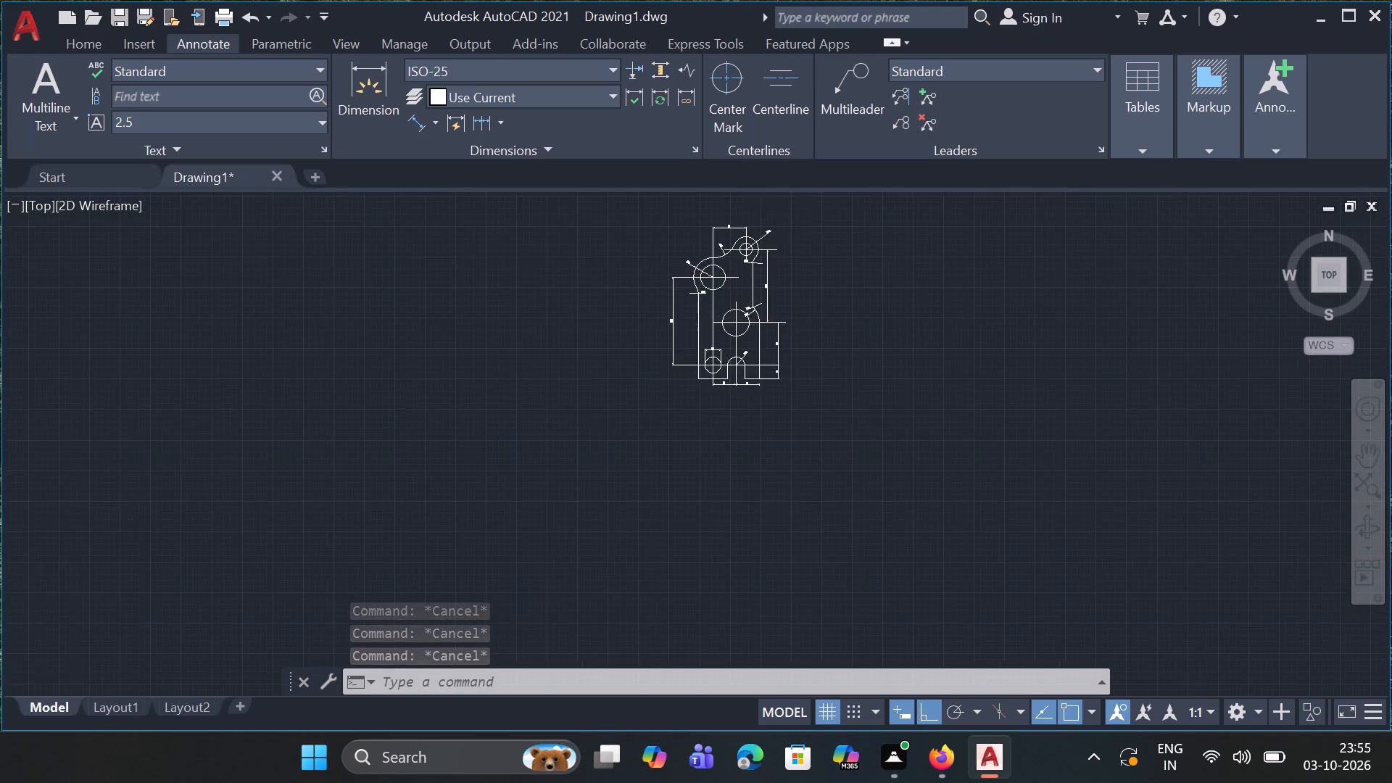
{"action": "scroll", "coordinate": [782, 202], "scroll_direction": "up", "scroll_amount": 1, "text": "ctrl"}
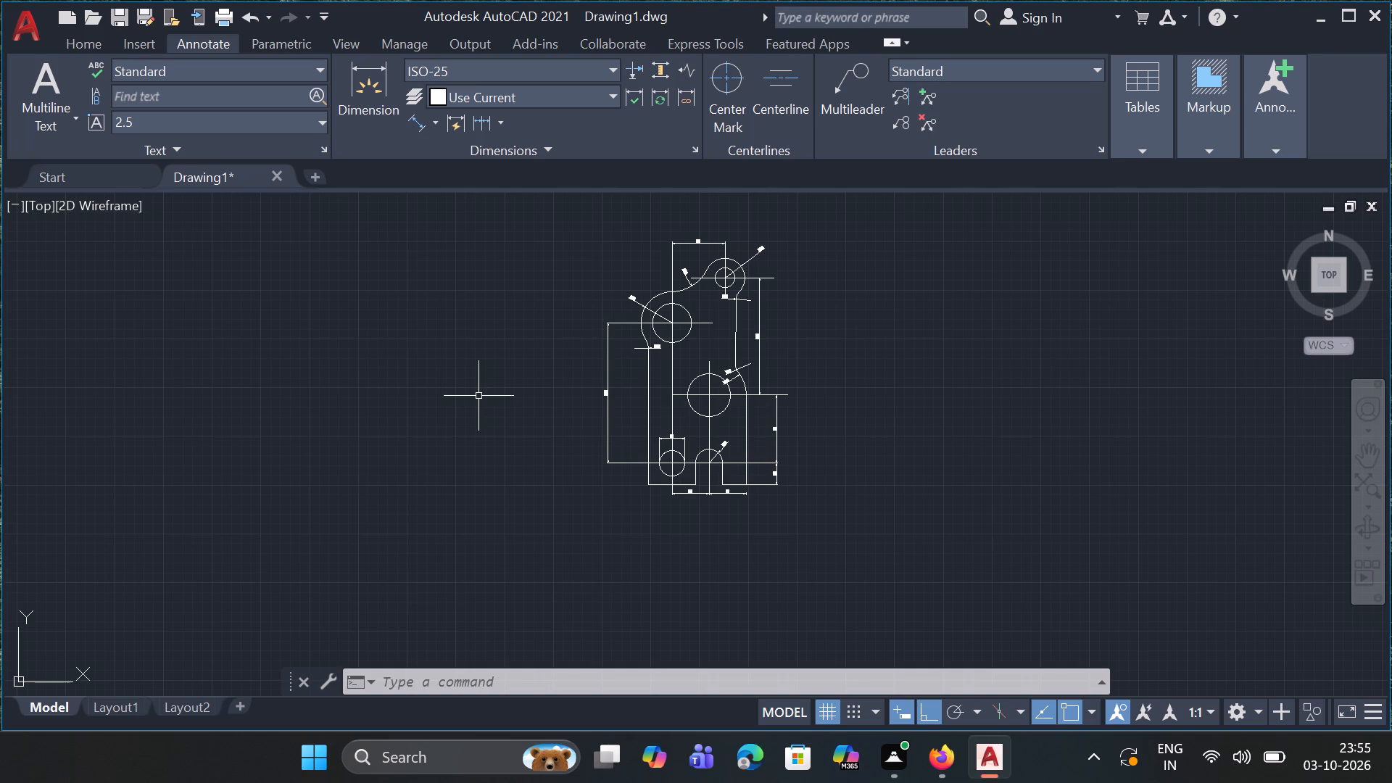
{"action": "left_click", "coordinate": [435, 122]}
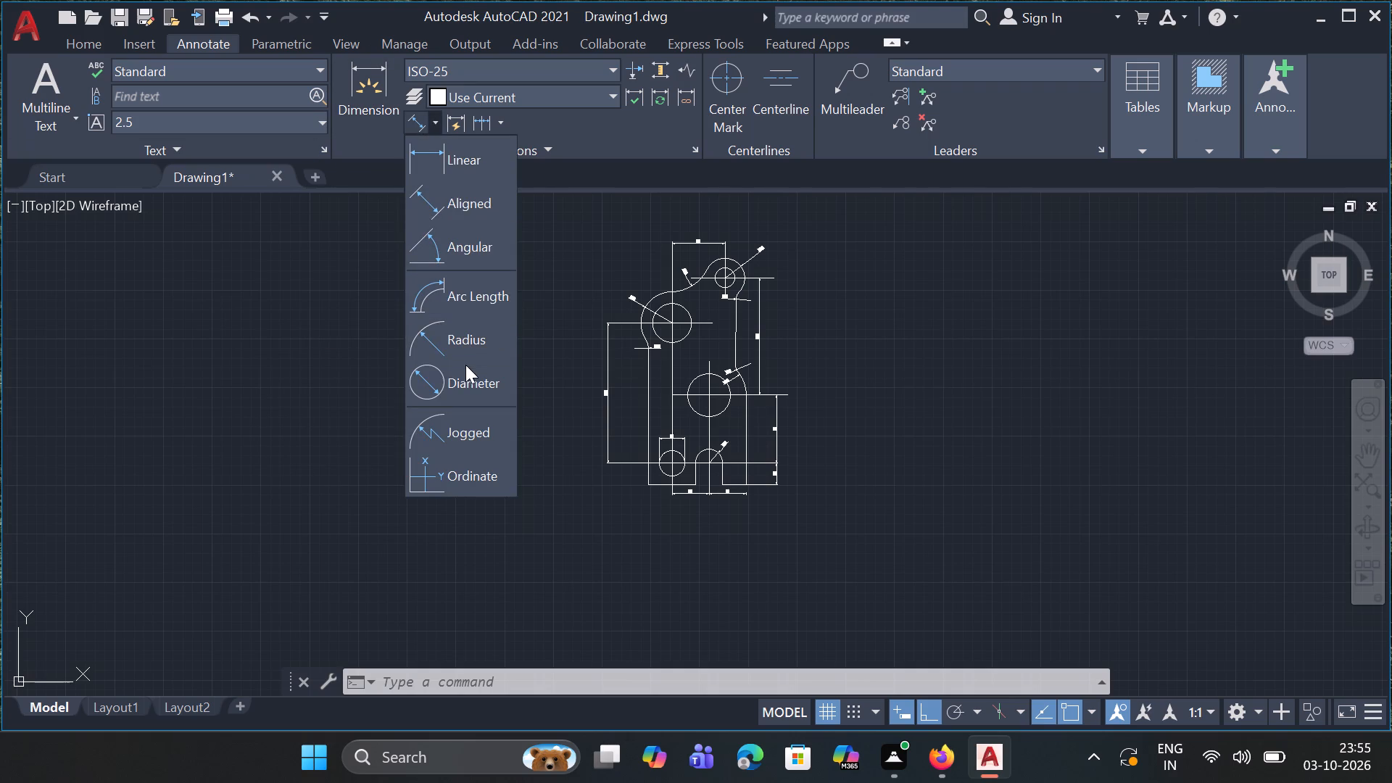
{"action": "left_click", "coordinate": [468, 374]}
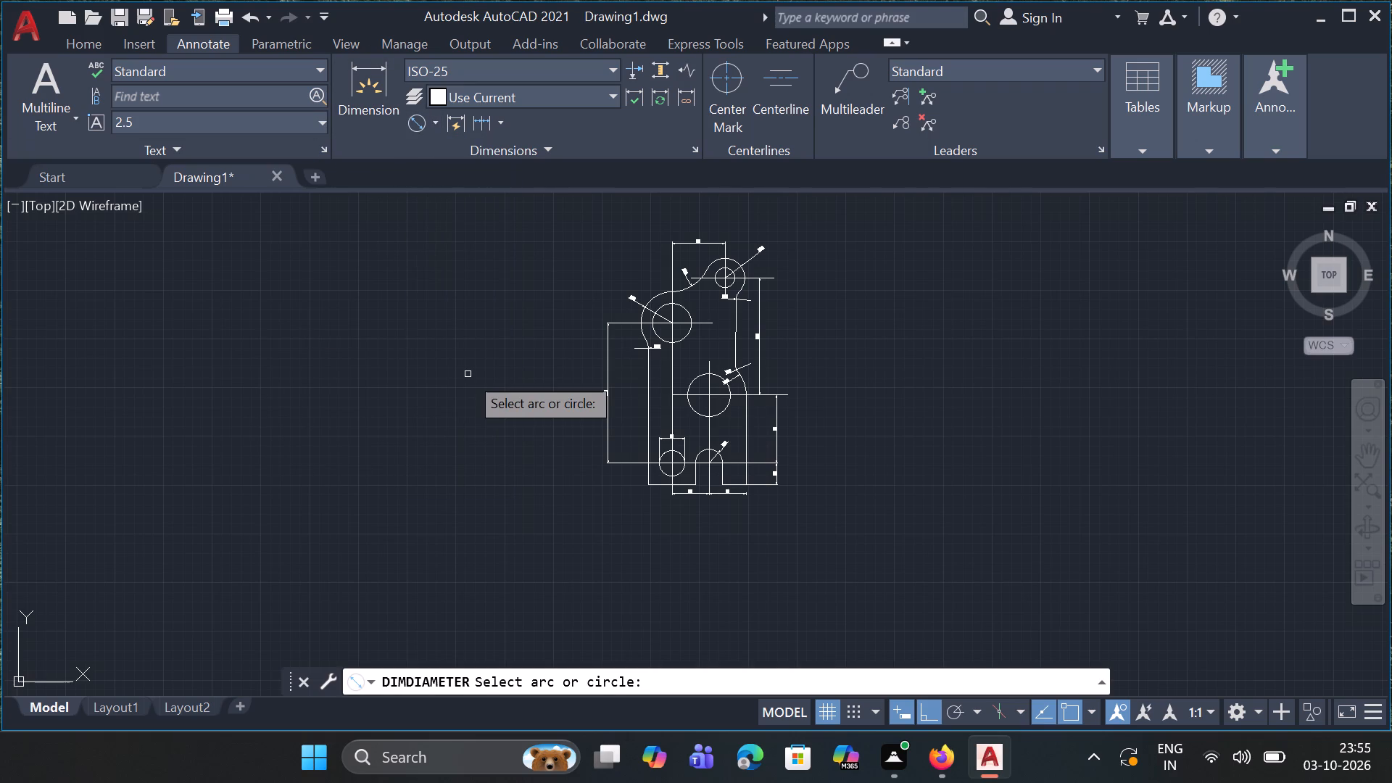
{"action": "left_click", "coordinate": [662, 335]}
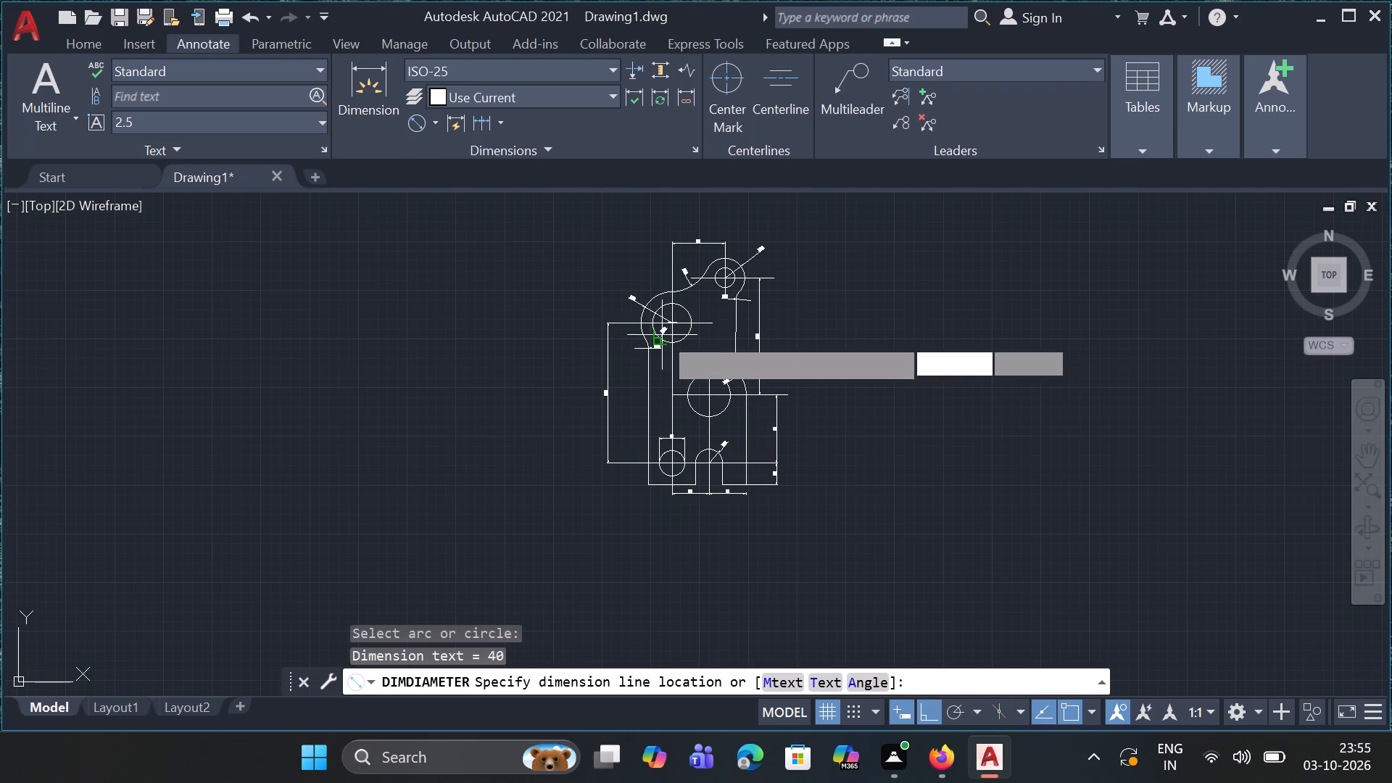
{"action": "left_click", "coordinate": [581, 316]}
Add a diameter dimension to the large middle hole, placed inside the profile at the hole's lower right.
{"action": "left_click", "coordinate": [413, 124]}
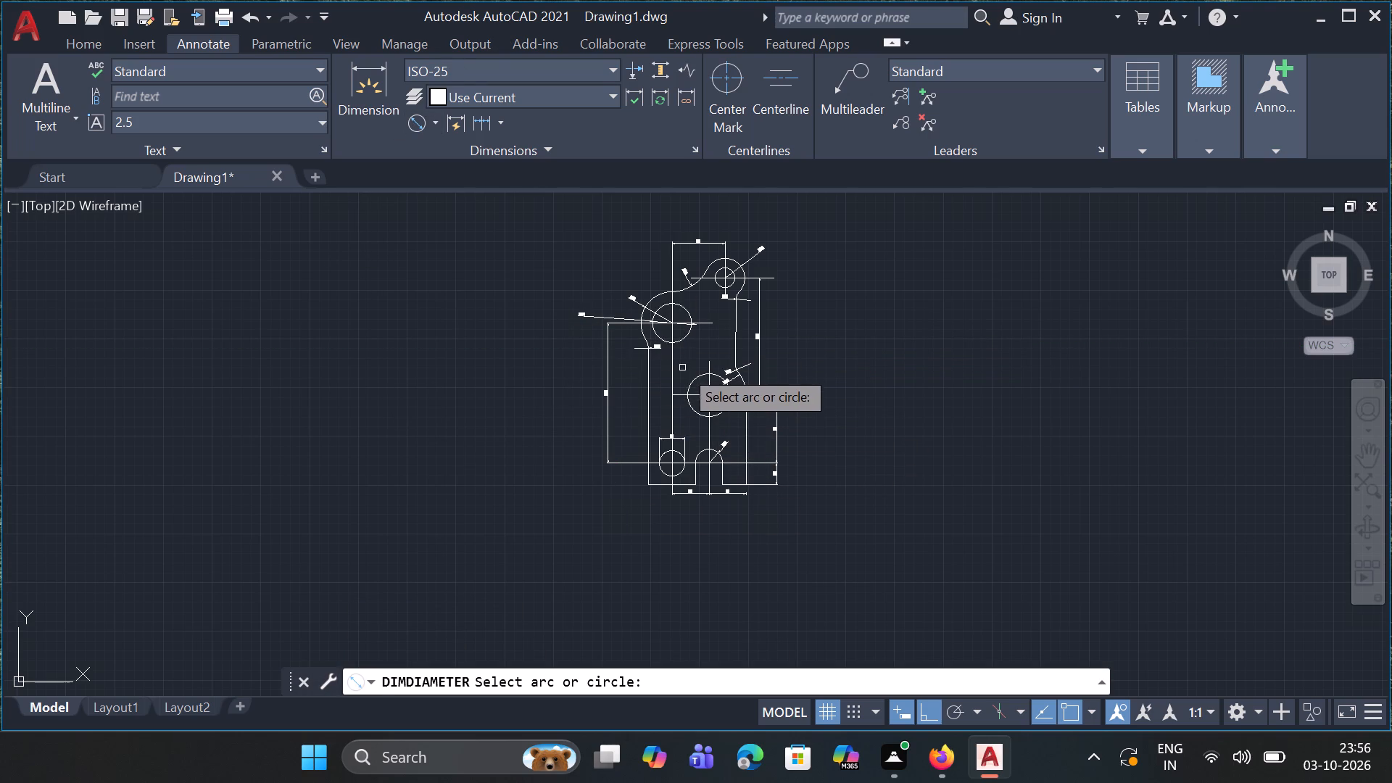
{"action": "left_click", "coordinate": [695, 382]}
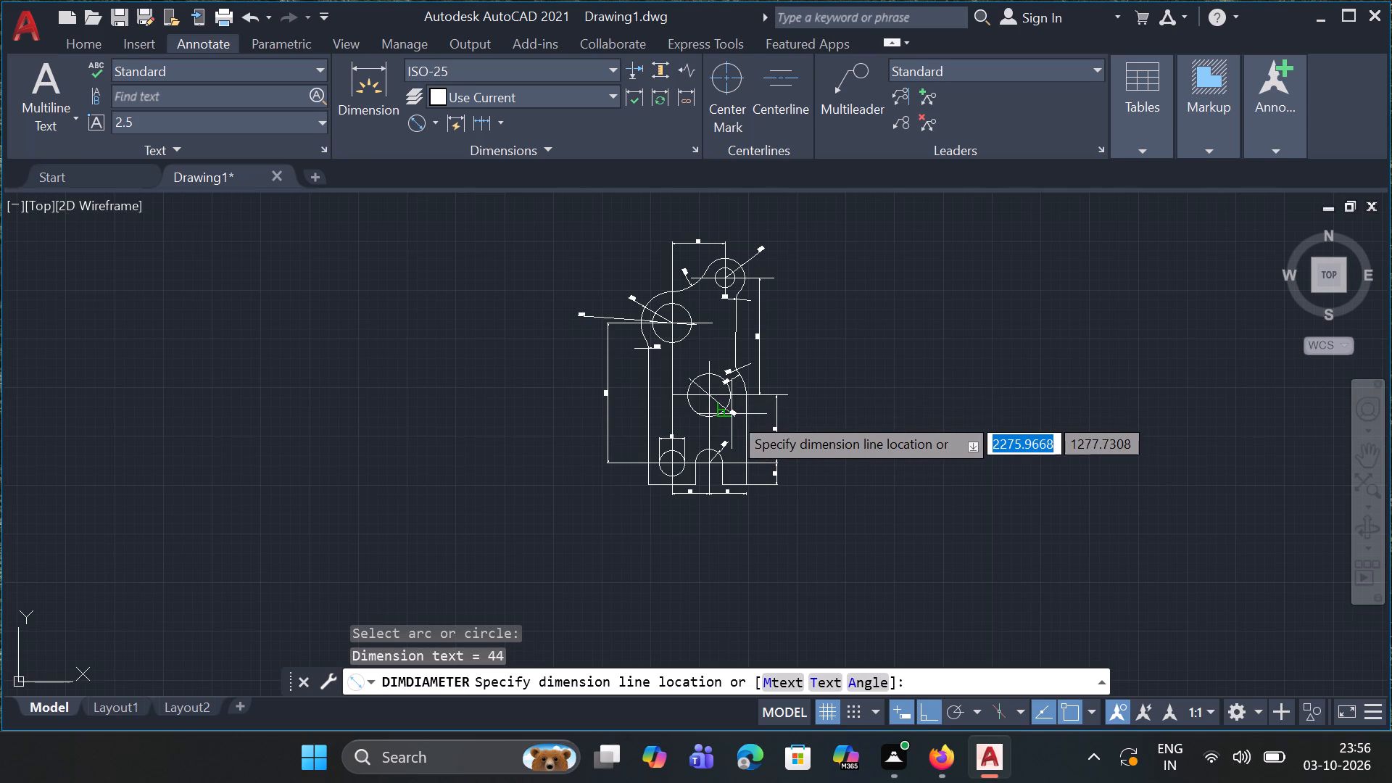
{"action": "left_click", "coordinate": [732, 426]}
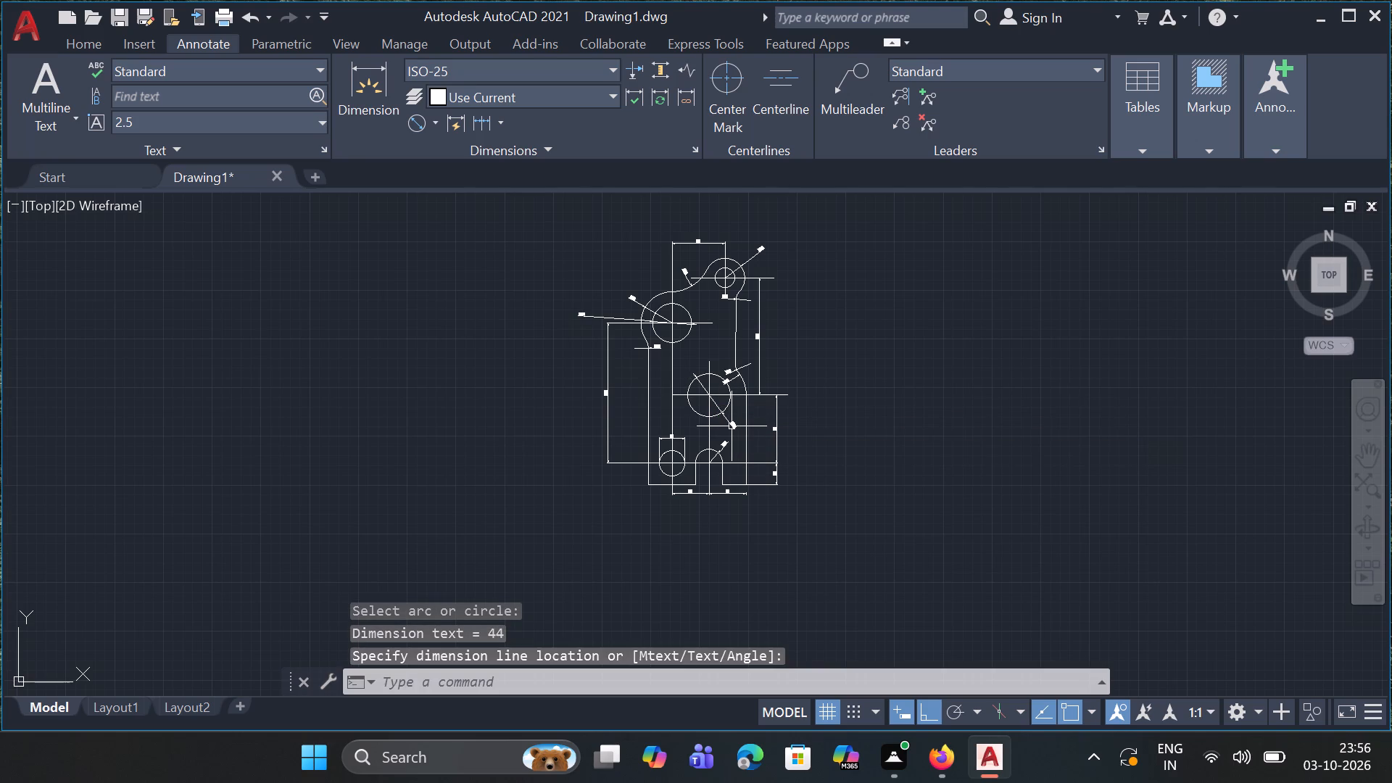
Examine the dimensions around the middle hole, the right-hand blend arcs and the base slot for completeness.
{"action": "scroll", "coordinate": [732, 426], "scroll_direction": "up", "scroll_amount": 5, "text": "ctrl"}
{"action": "scroll", "coordinate": [732, 426], "scroll_direction": "down", "scroll_amount": 2, "text": "ctrl"}
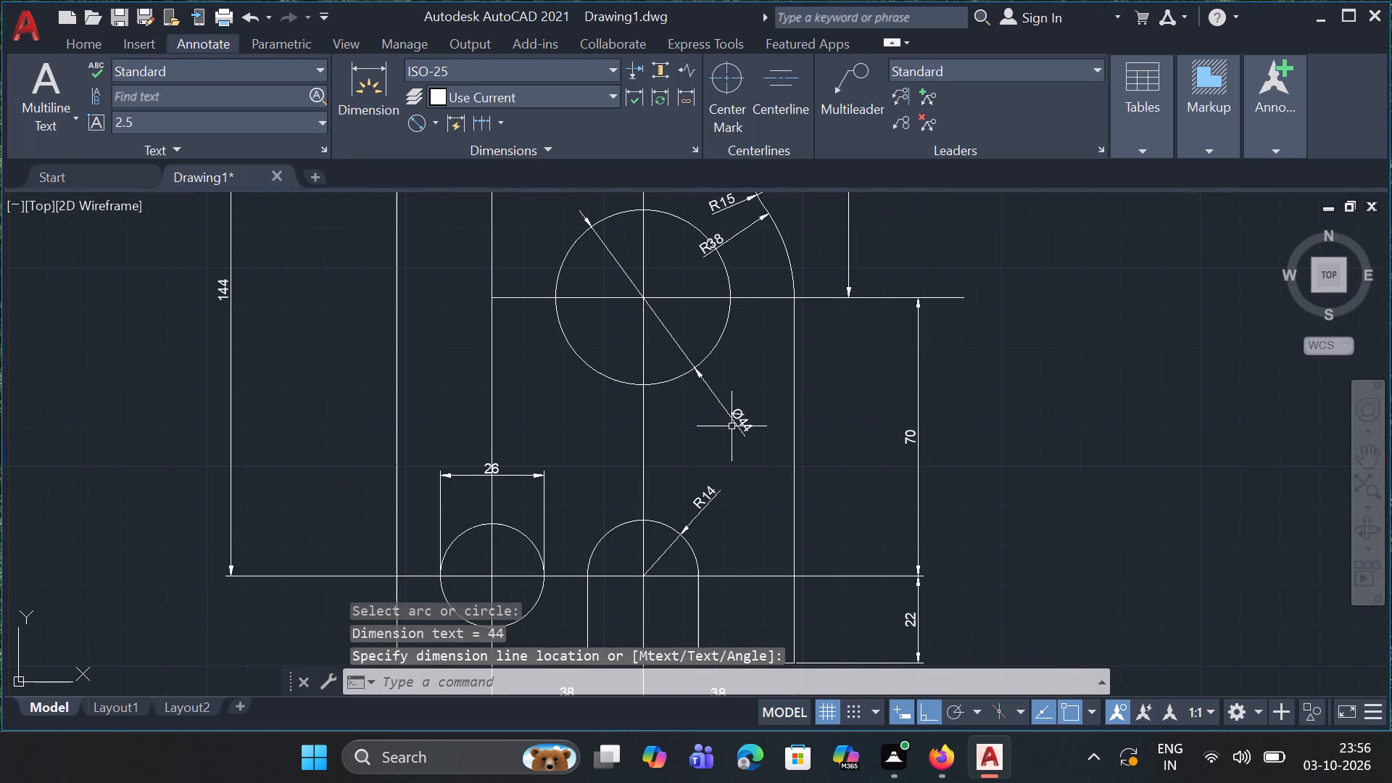
{"action": "scroll", "coordinate": [732, 426], "scroll_direction": "down", "scroll_amount": 1, "text": "ctrl"}
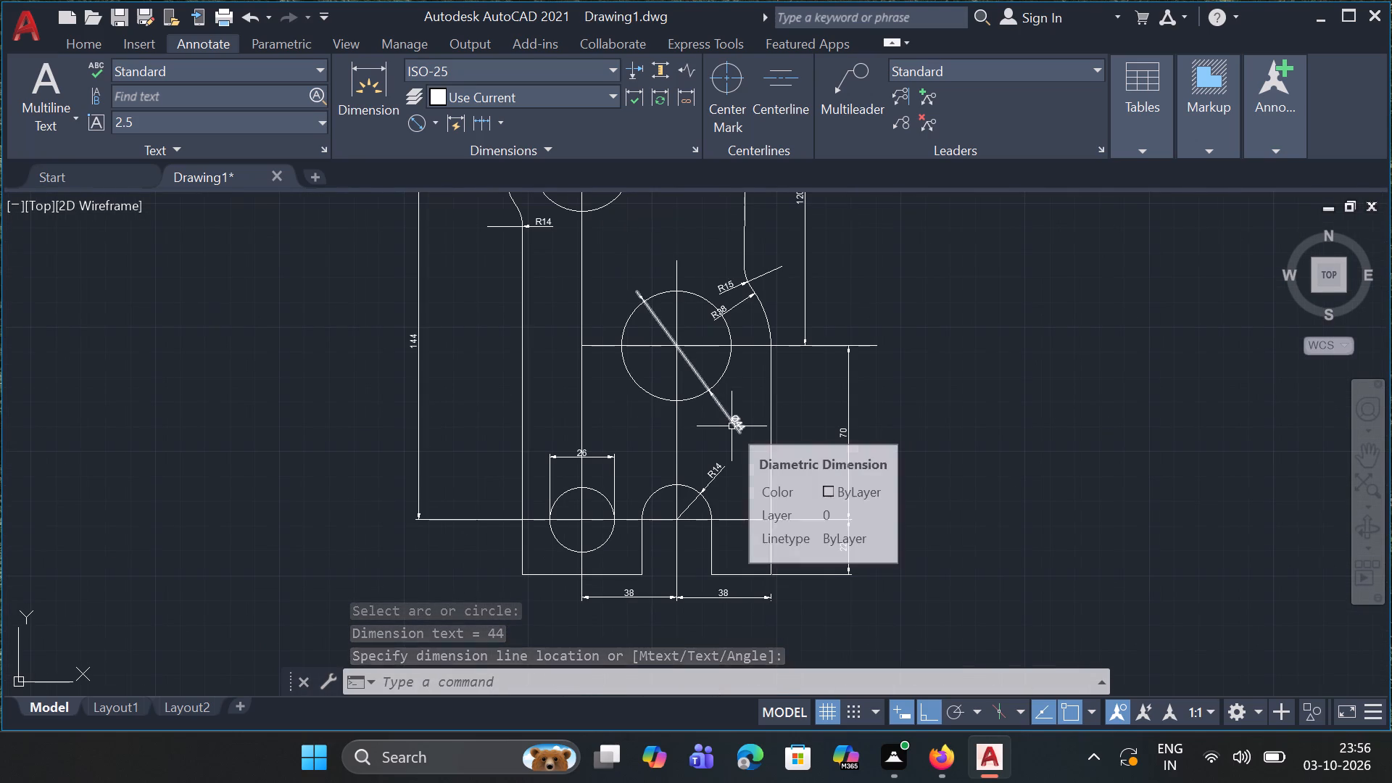
{"action": "scroll", "coordinate": [732, 426], "scroll_direction": "down", "scroll_amount": 2, "text": "ctrl"}
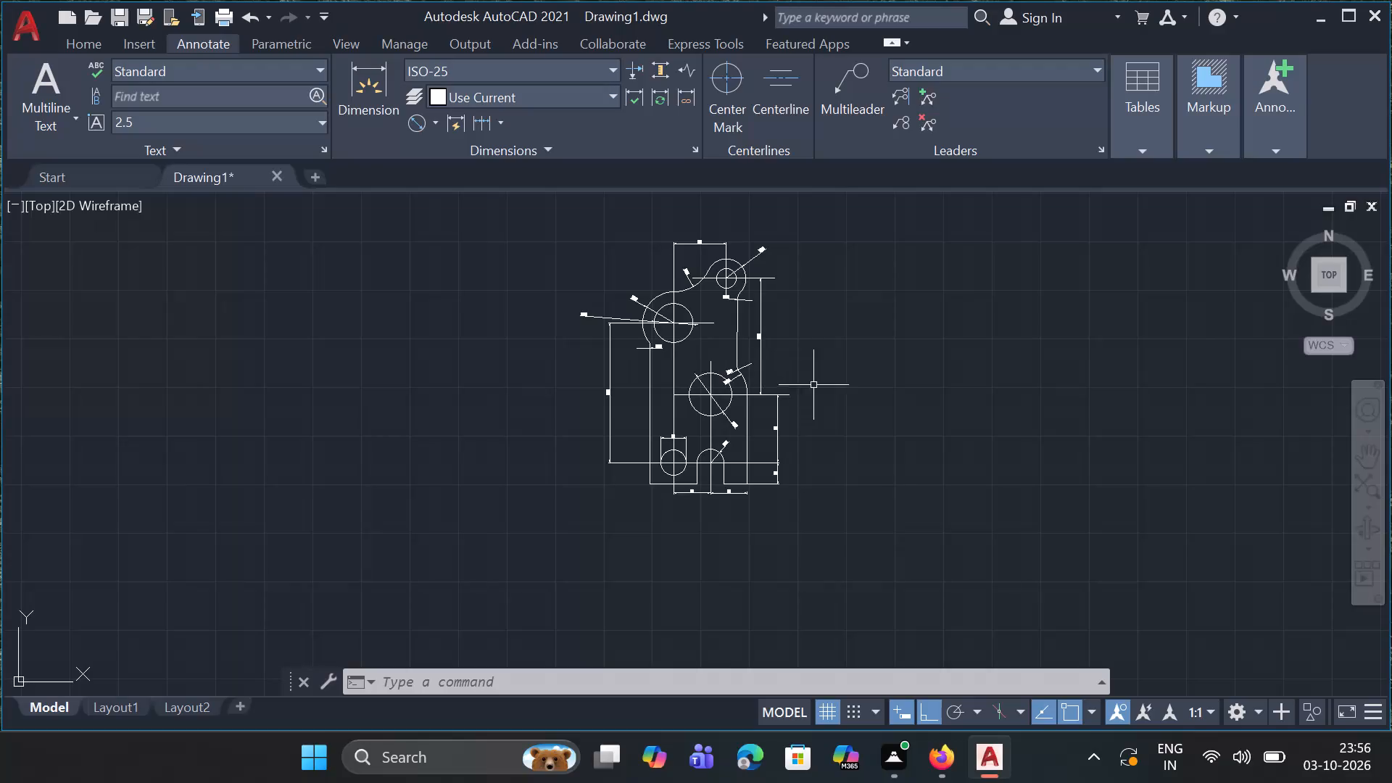
{"action": "scroll", "coordinate": [765, 374], "scroll_direction": "up", "scroll_amount": 5, "text": "ctrl"}
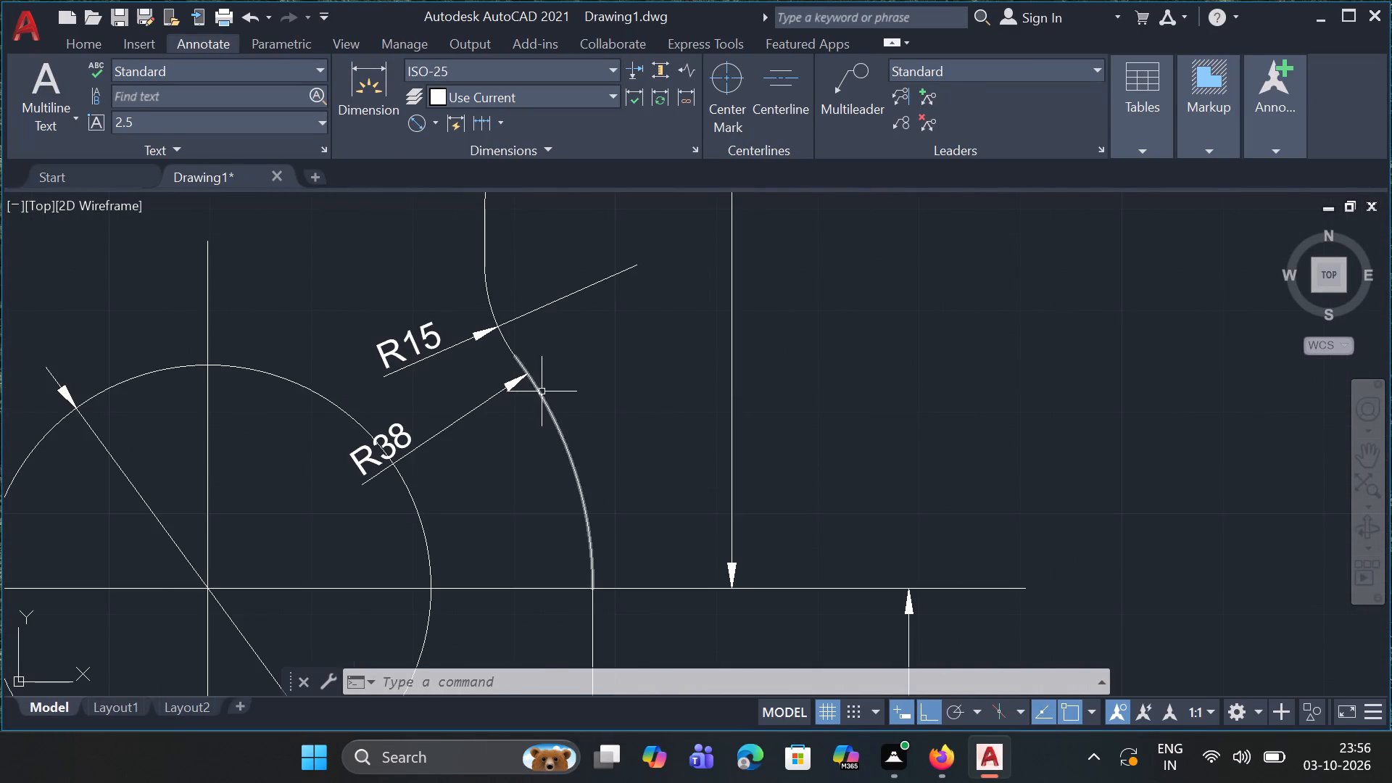
{"action": "scroll", "coordinate": [544, 391], "scroll_direction": "down", "scroll_amount": 6, "text": "ctrl"}
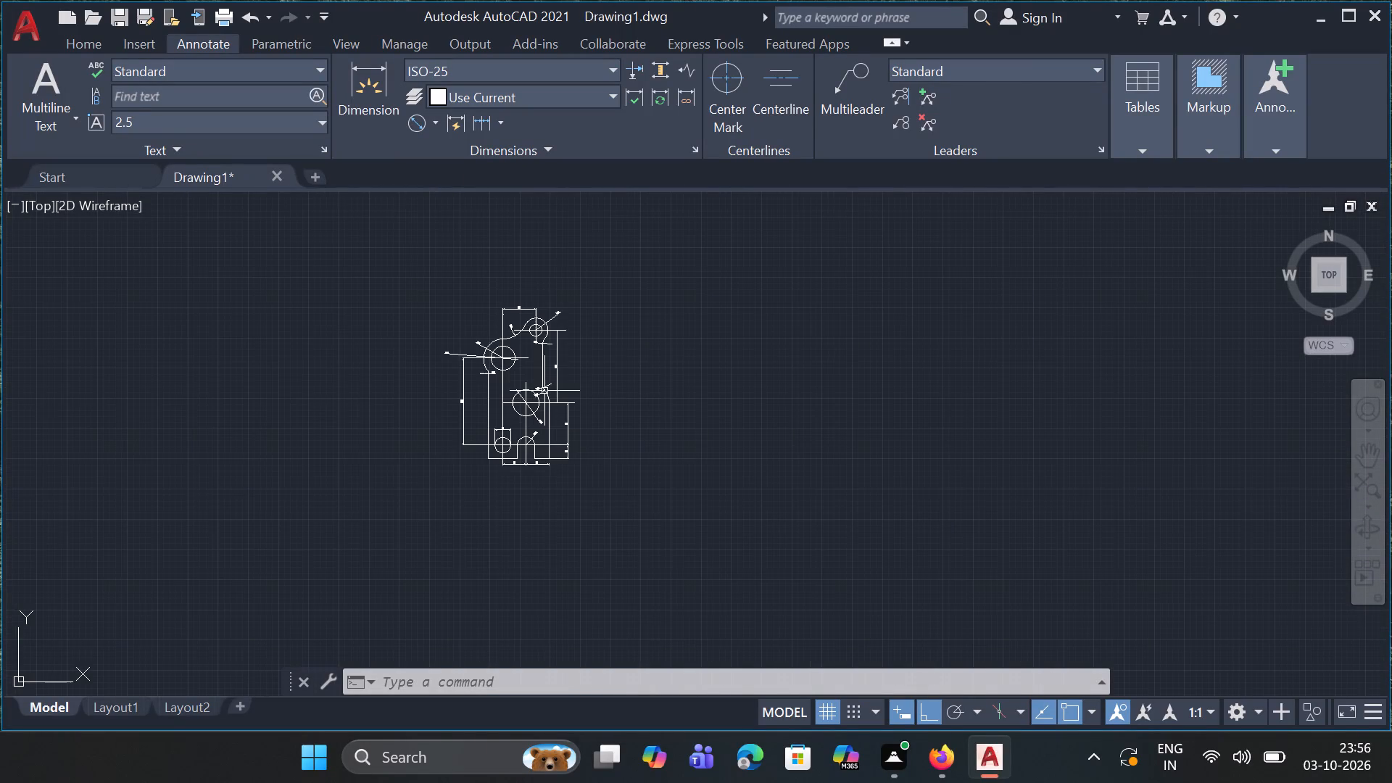
{"action": "scroll", "coordinate": [531, 339], "scroll_direction": "up", "scroll_amount": 3, "text": "ctrl"}
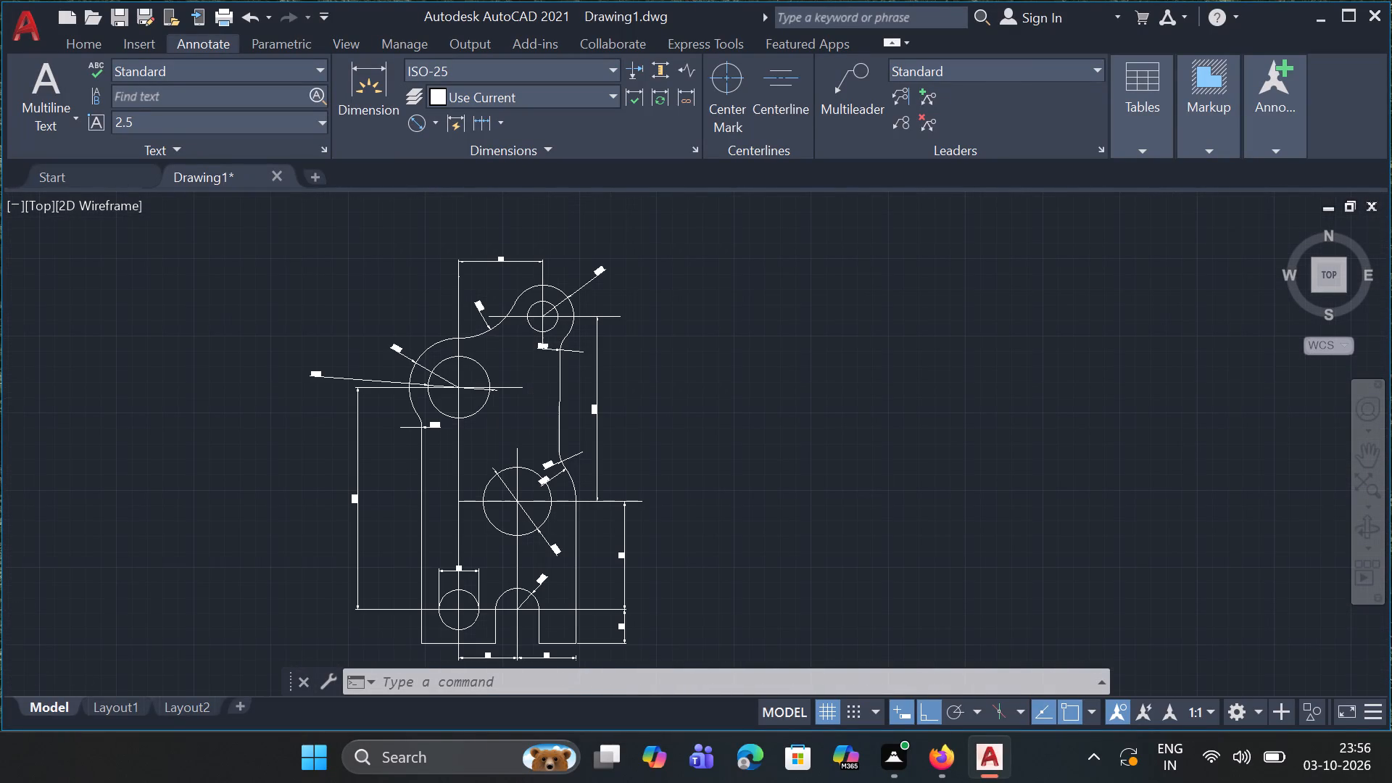
{"action": "scroll", "coordinate": [531, 339], "scroll_direction": "down", "scroll_amount": 1, "text": "ctrl"}
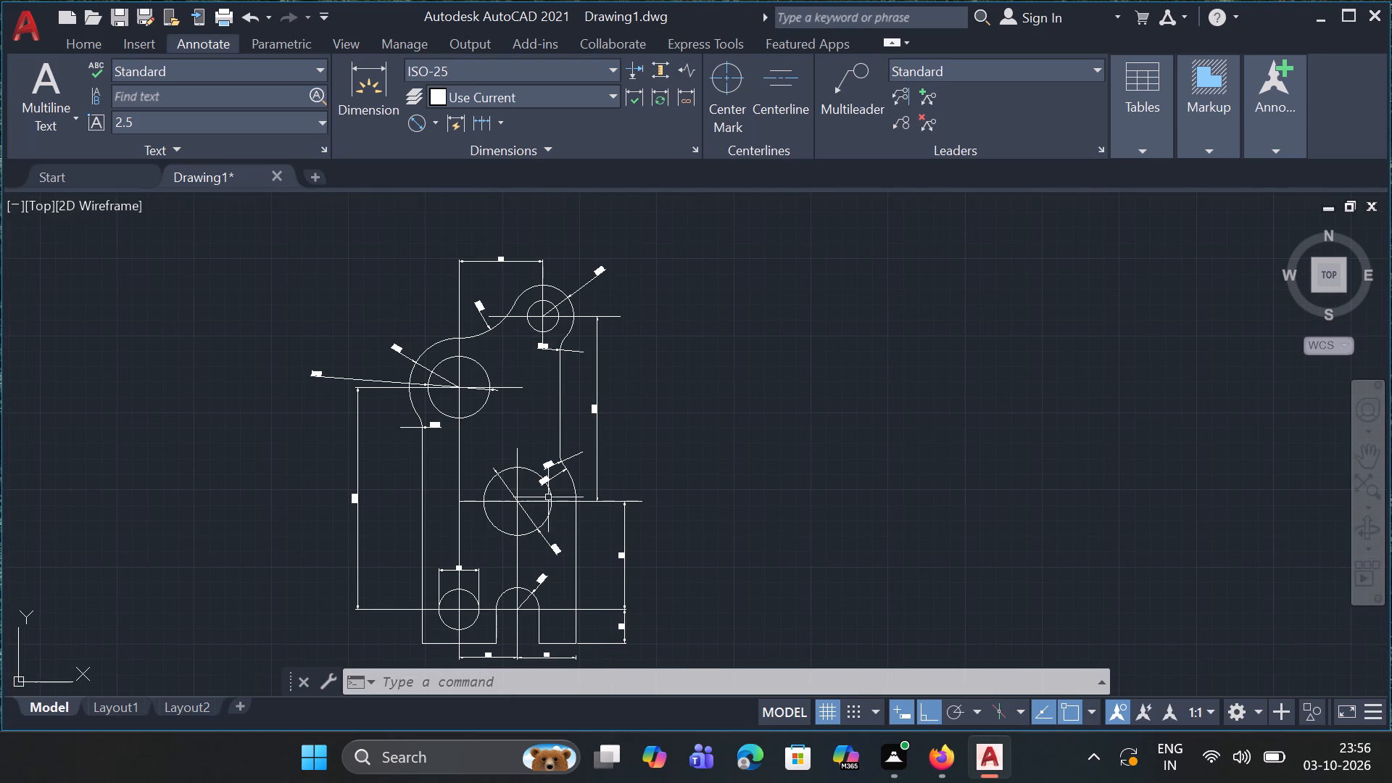
{"action": "scroll", "coordinate": [554, 583], "scroll_direction": "up", "scroll_amount": 3, "text": "ctrl"}
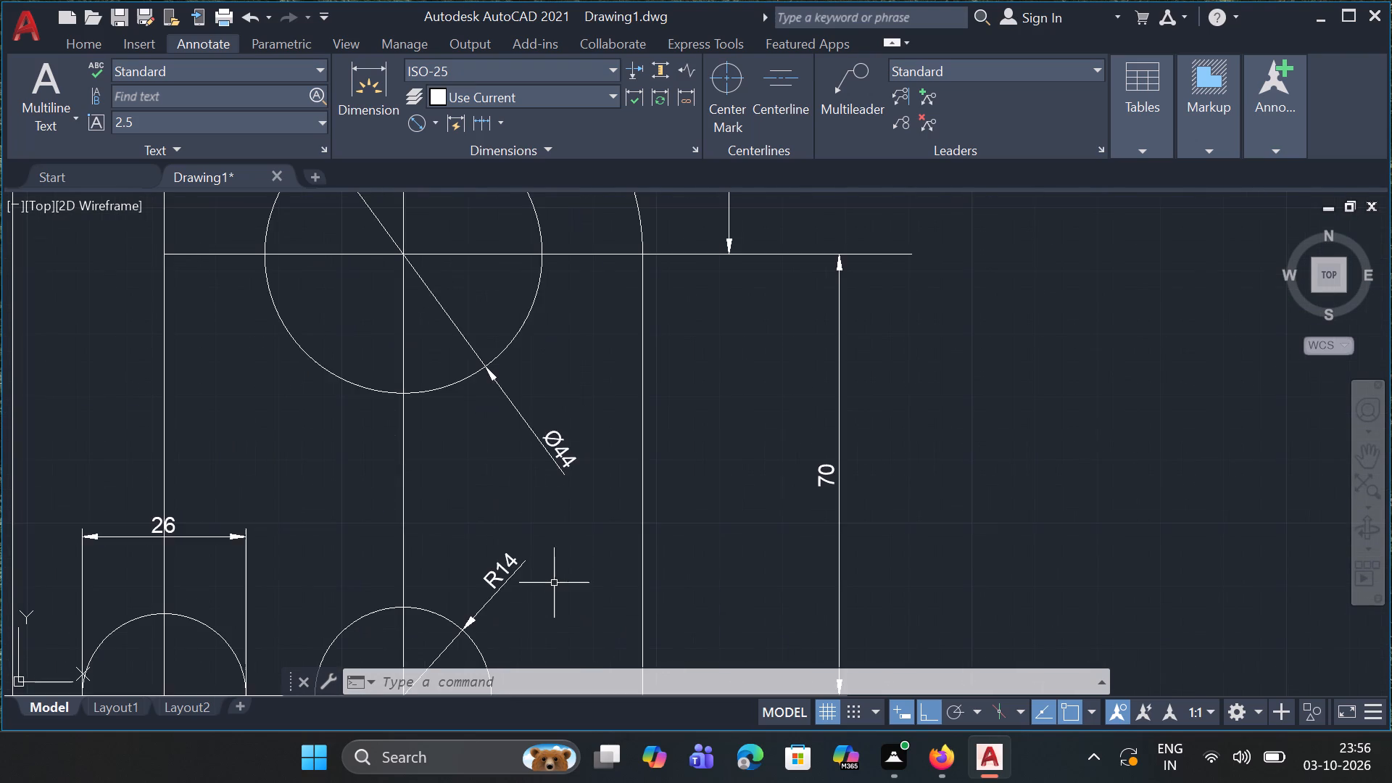
{"action": "scroll", "coordinate": [554, 583], "scroll_direction": "down", "scroll_amount": 3, "text": "ctrl"}
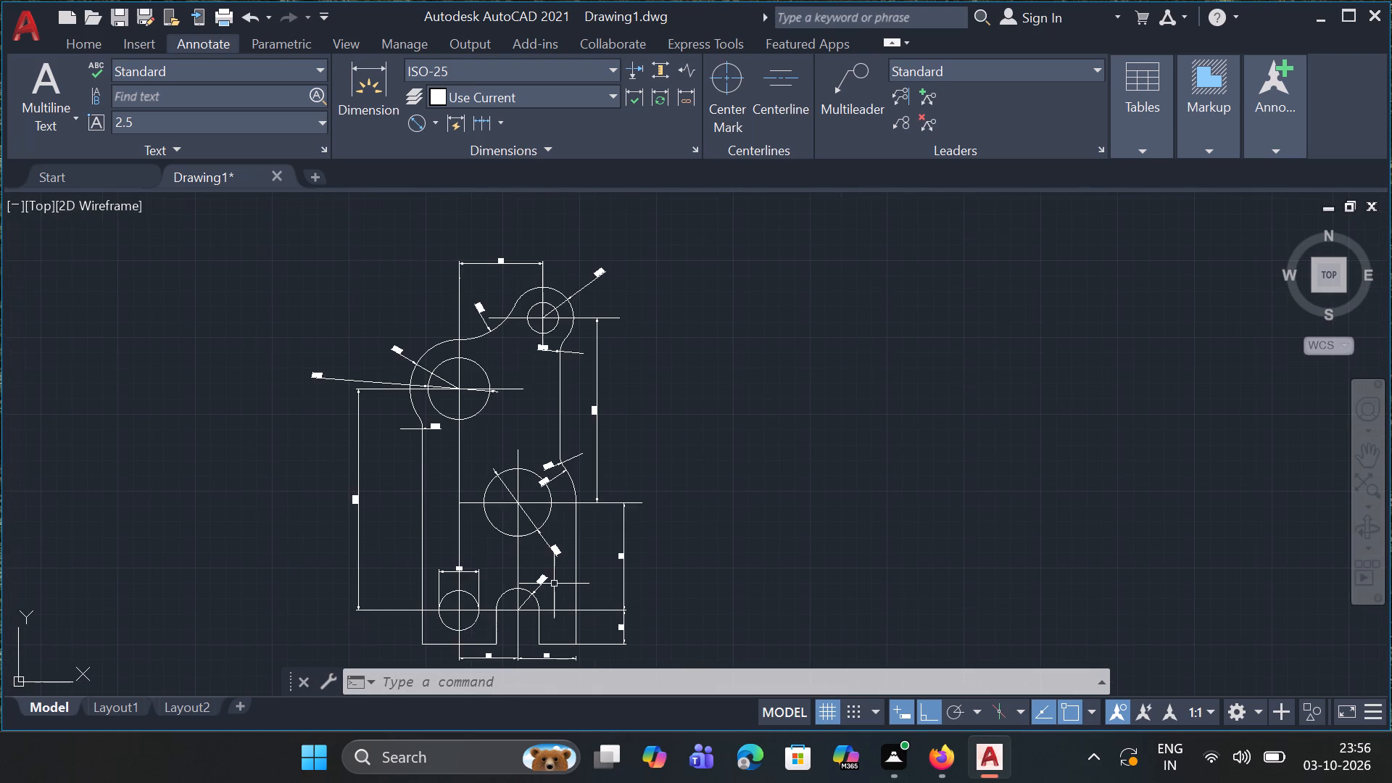
{"action": "scroll", "coordinate": [554, 584], "scroll_direction": "down", "scroll_amount": 1, "text": "ctrl"}
{"action": "scroll", "coordinate": [534, 651], "scroll_direction": "up", "scroll_amount": 2, "text": "ctrl"}
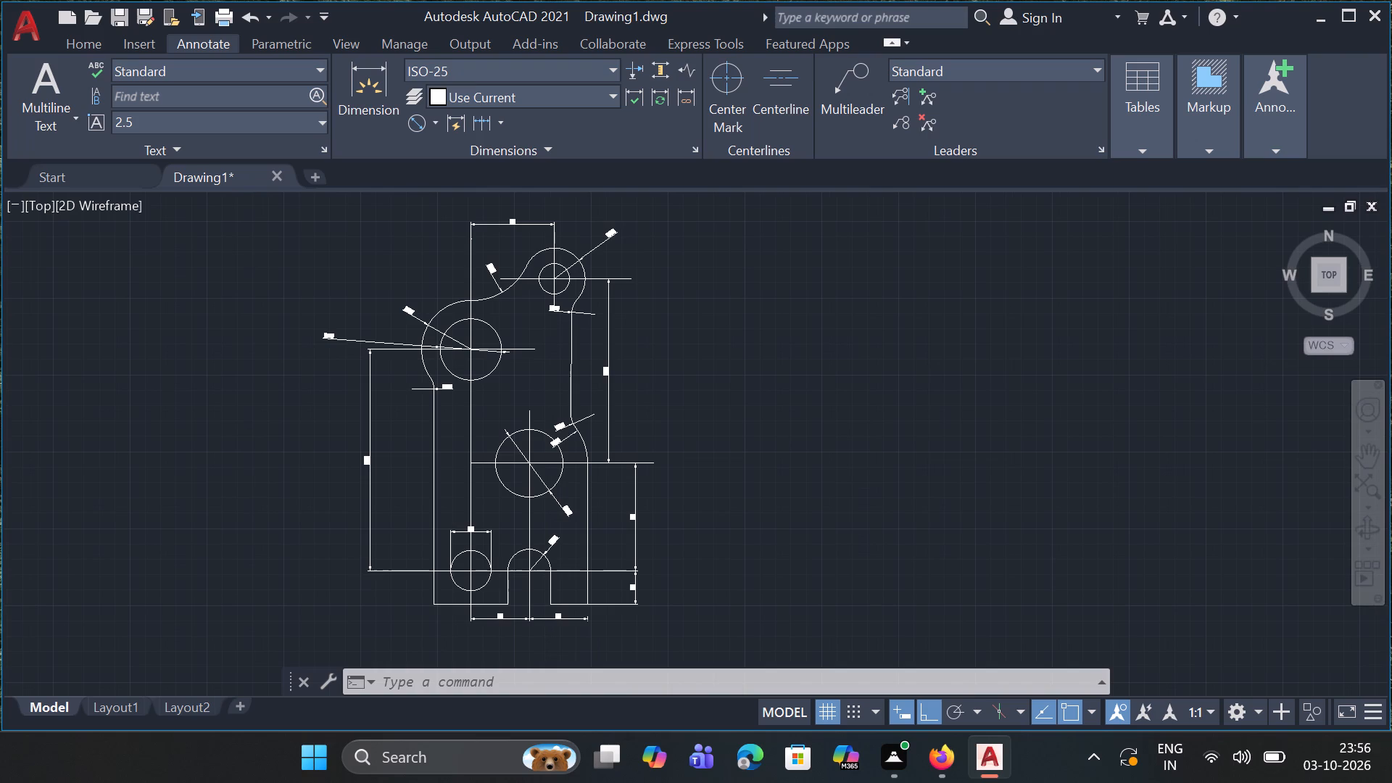
Add an aligned dimension across the full width of the base, placed below the two 38 dimensions.
{"action": "left_click", "coordinate": [440, 120]}
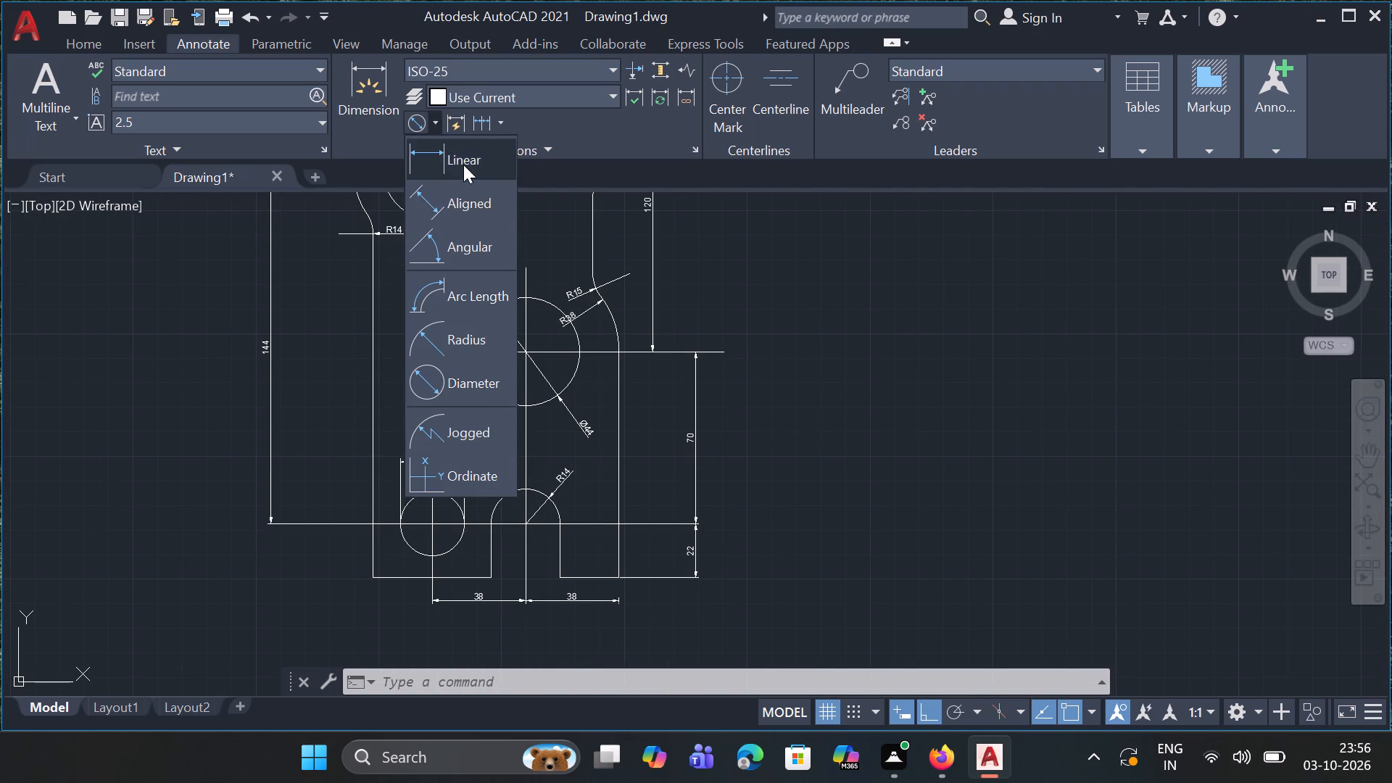
{"action": "left_click", "coordinate": [466, 212]}
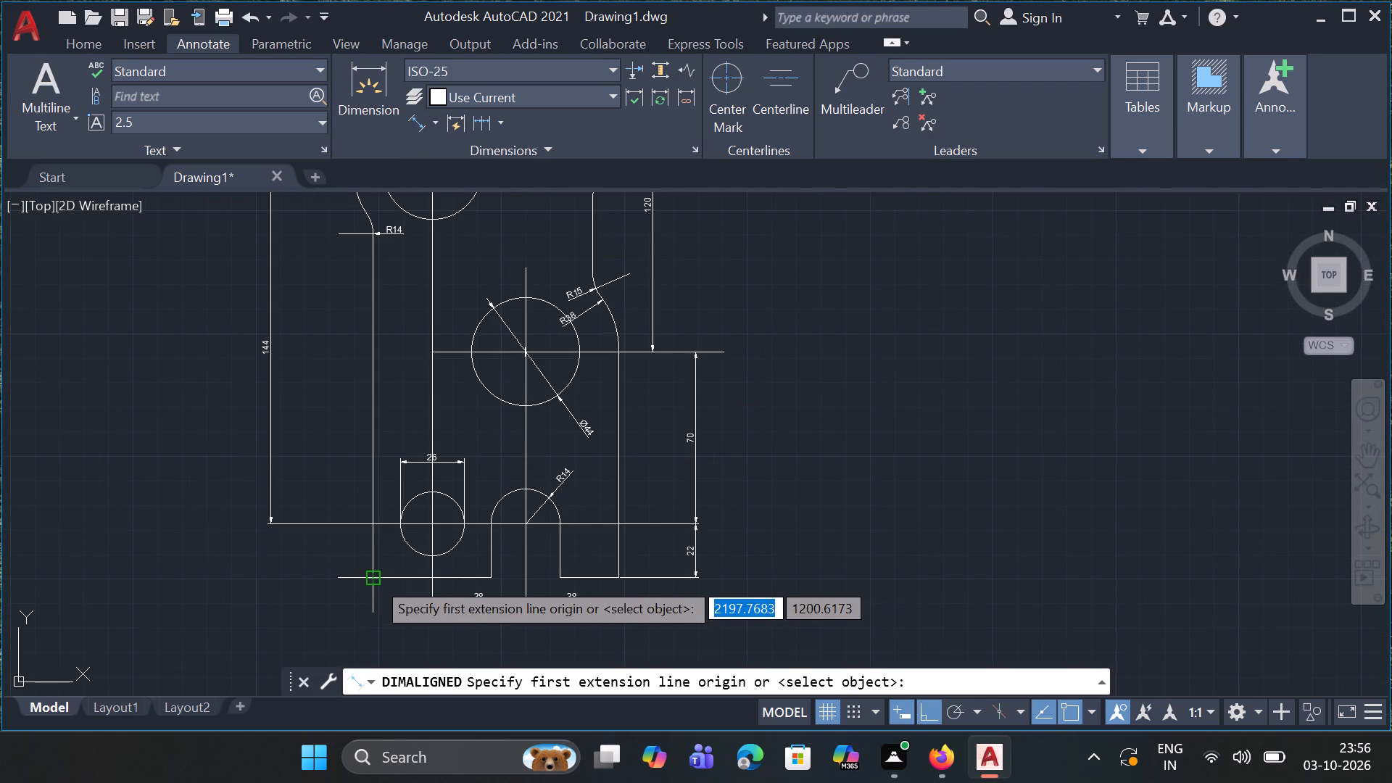
{"action": "left_click_drag", "start_coordinate": [375, 578], "coordinate": [684, 571]}
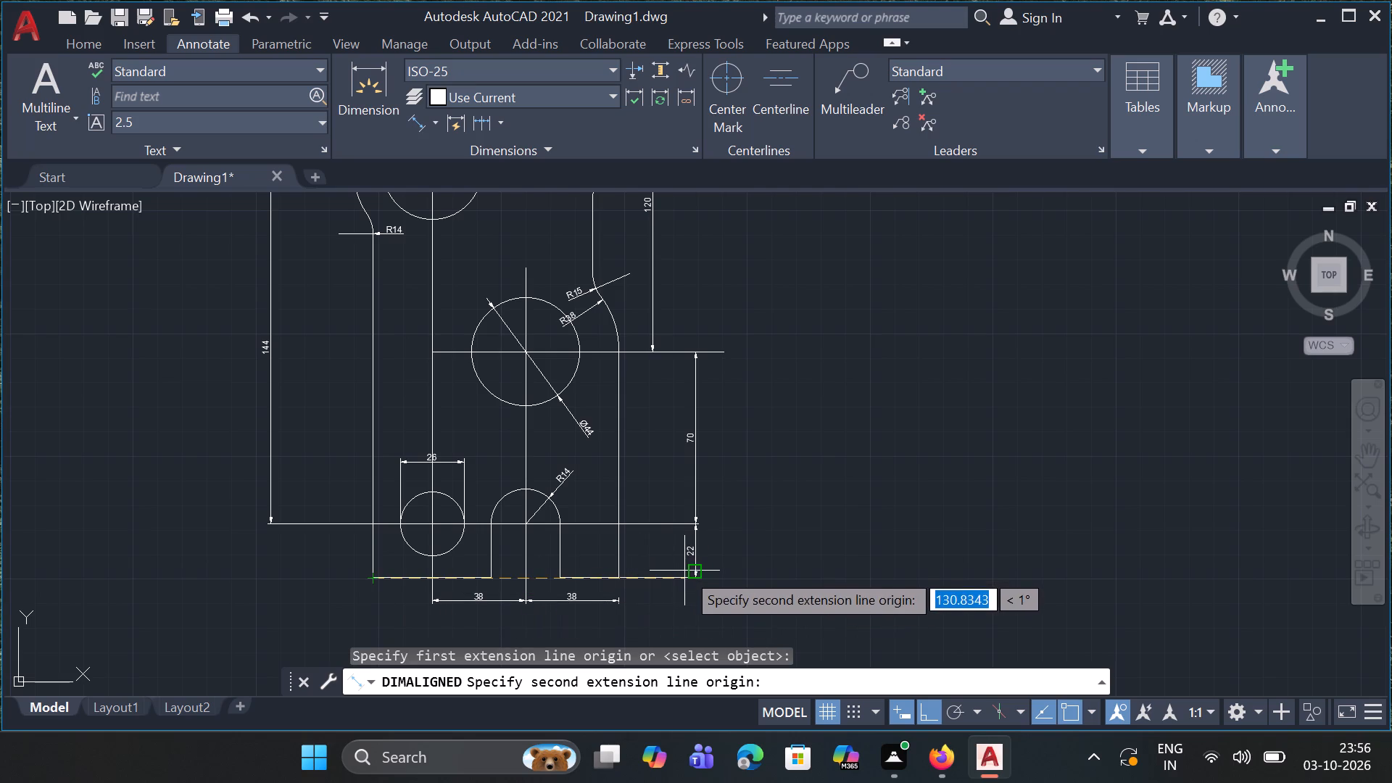
{"action": "left_click_drag", "start_coordinate": [684, 571], "coordinate": [615, 581]}
{"action": "left_click_drag", "start_coordinate": [615, 581], "coordinate": [618, 622]}
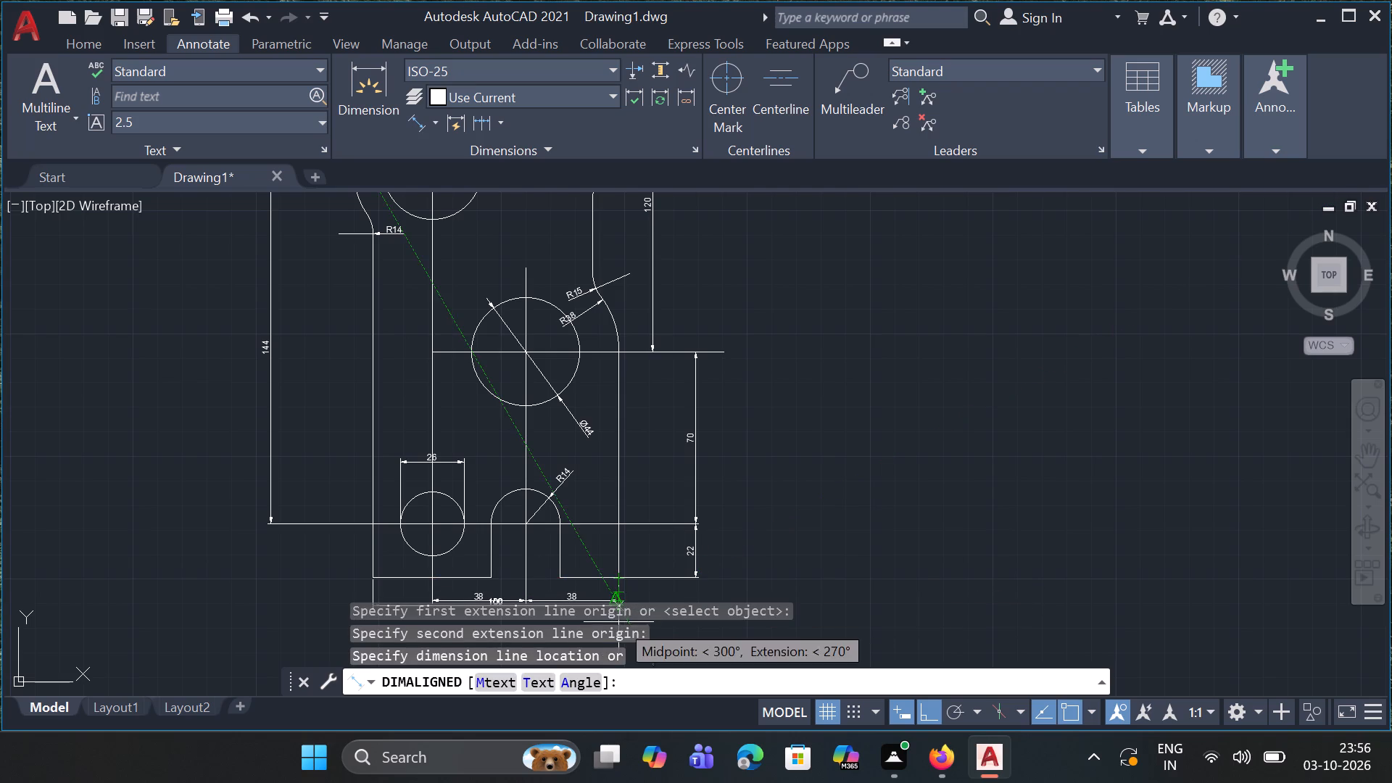
{"action": "left_click_drag", "start_coordinate": [618, 622], "coordinate": [637, 623]}
{"action": "left_click", "coordinate": [633, 641]}
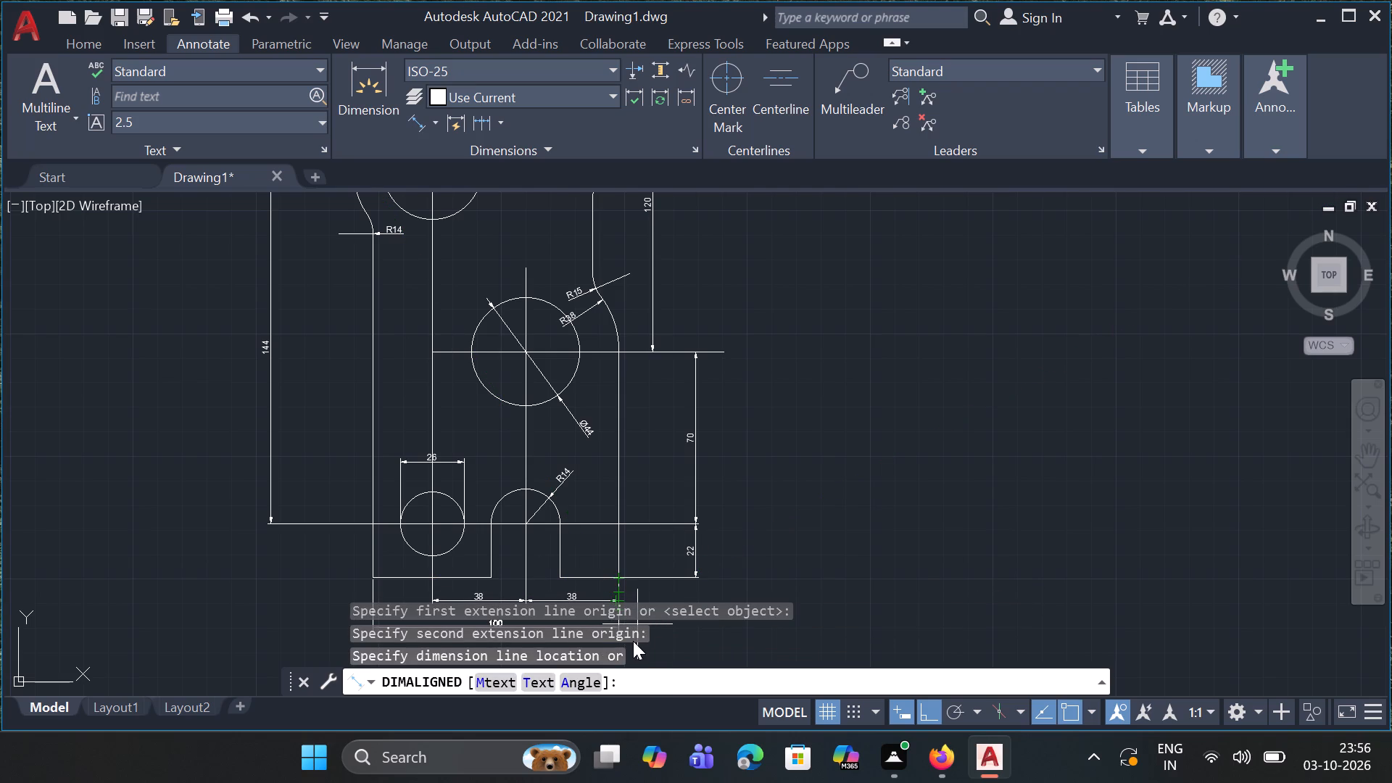
{"action": "left_click", "coordinate": [650, 640]}
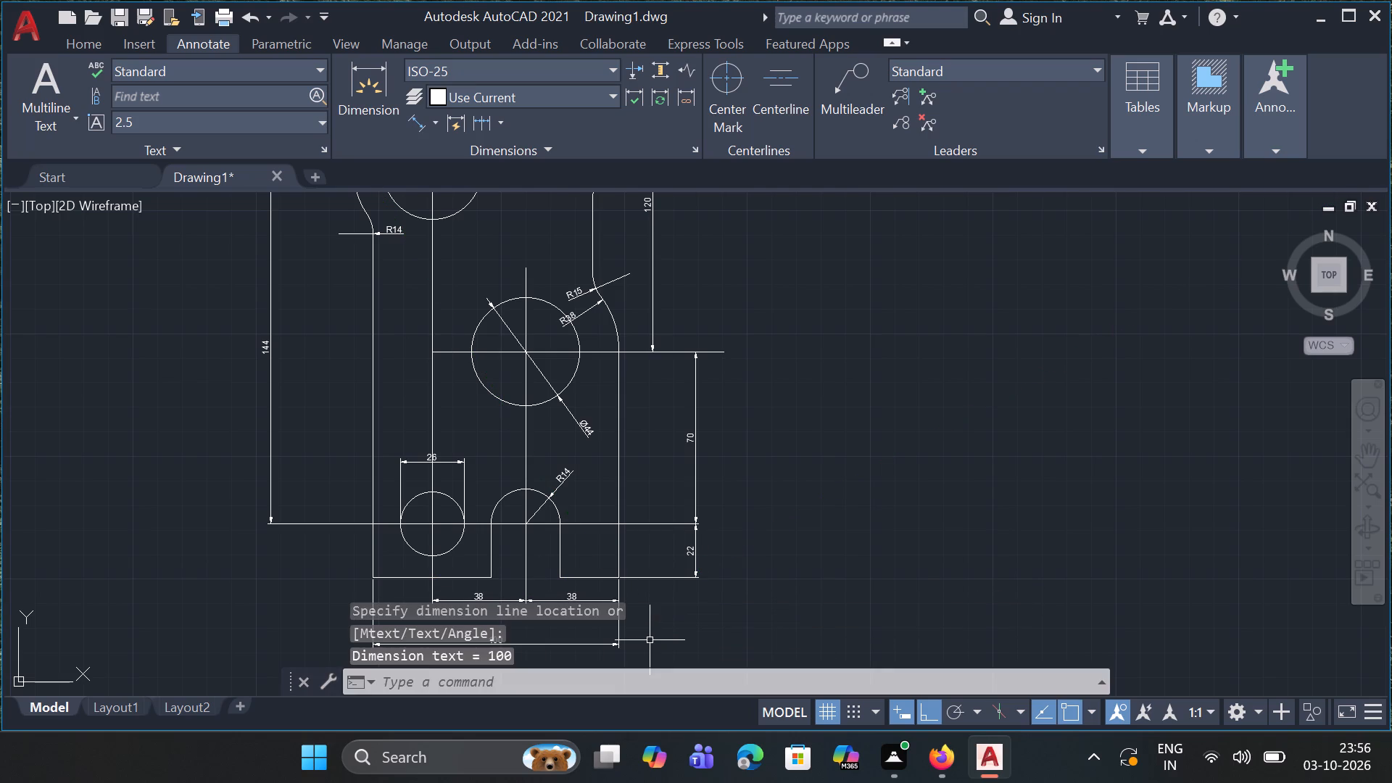
{"action": "key", "text": "Escape"}
{"action": "key", "text": "Escape"}
{"action": "key", "text": "Escape"}
{"action": "key", "text": "Escape"}
{"action": "key", "text": "Escape"}
{"action": "key", "text": "Escape"}
{"action": "key", "text": "Escape"}
{"action": "key", "text": "Escape"}
{"action": "key", "text": "Escape"}
{"action": "key", "text": "Escape"}
{"action": "key", "text": "Escape"}
{"action": "key", "text": "Escape"}
{"action": "key", "text": "Escape"}
{"action": "key", "text": "Escape"}
{"action": "key", "text": "Escape"}
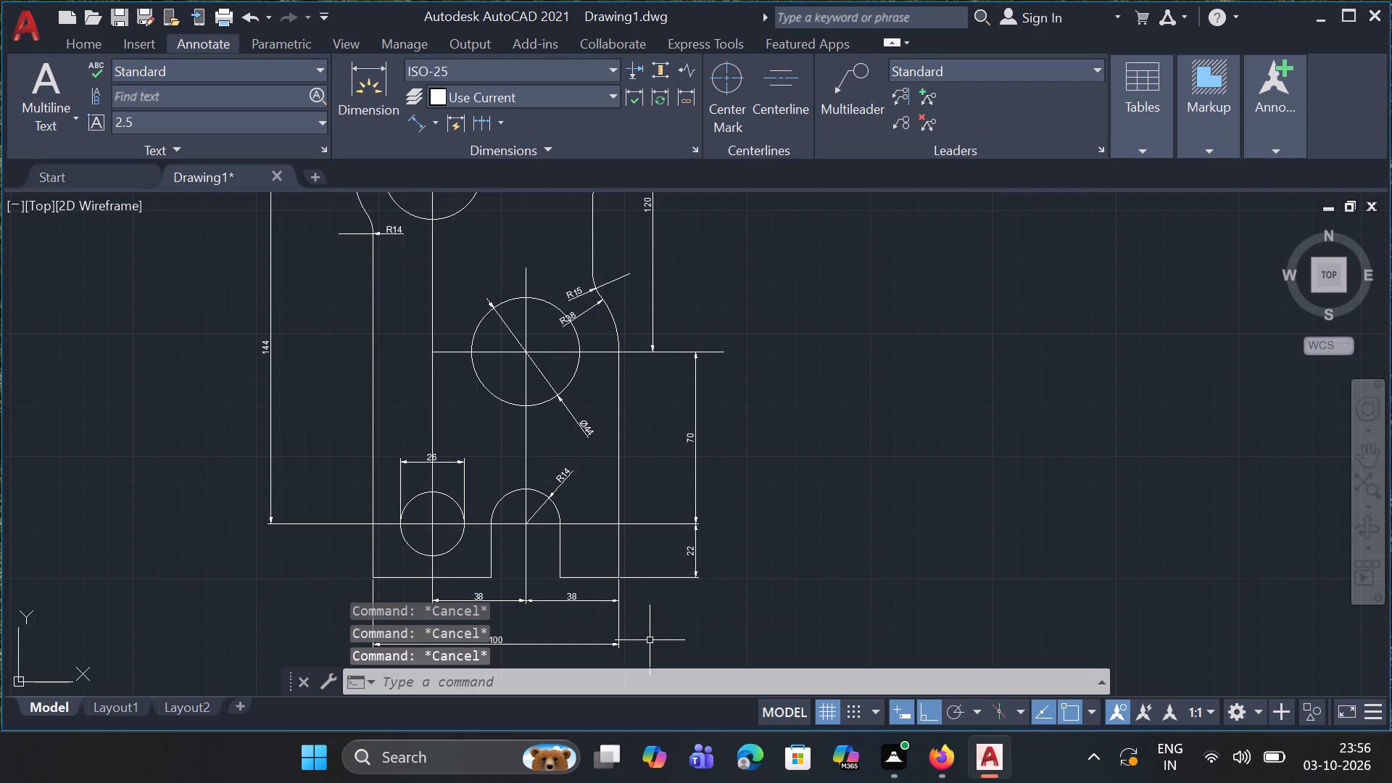
Override the text of the overall base width dimension with 96.
{"action": "scroll", "coordinate": [558, 594], "scroll_direction": "down", "scroll_amount": 2, "text": "ctrl"}
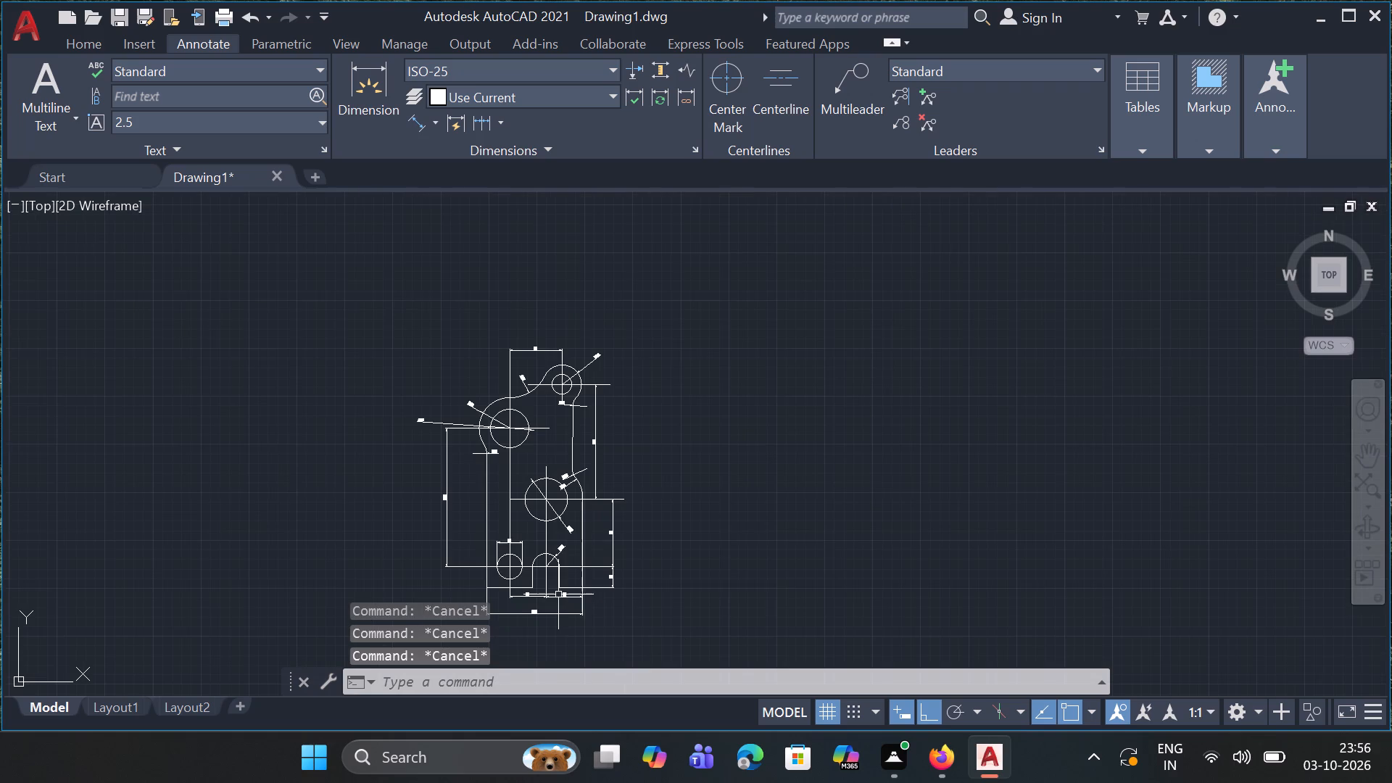
{"action": "scroll", "coordinate": [544, 629], "scroll_direction": "up", "scroll_amount": 3, "text": "ctrl"}
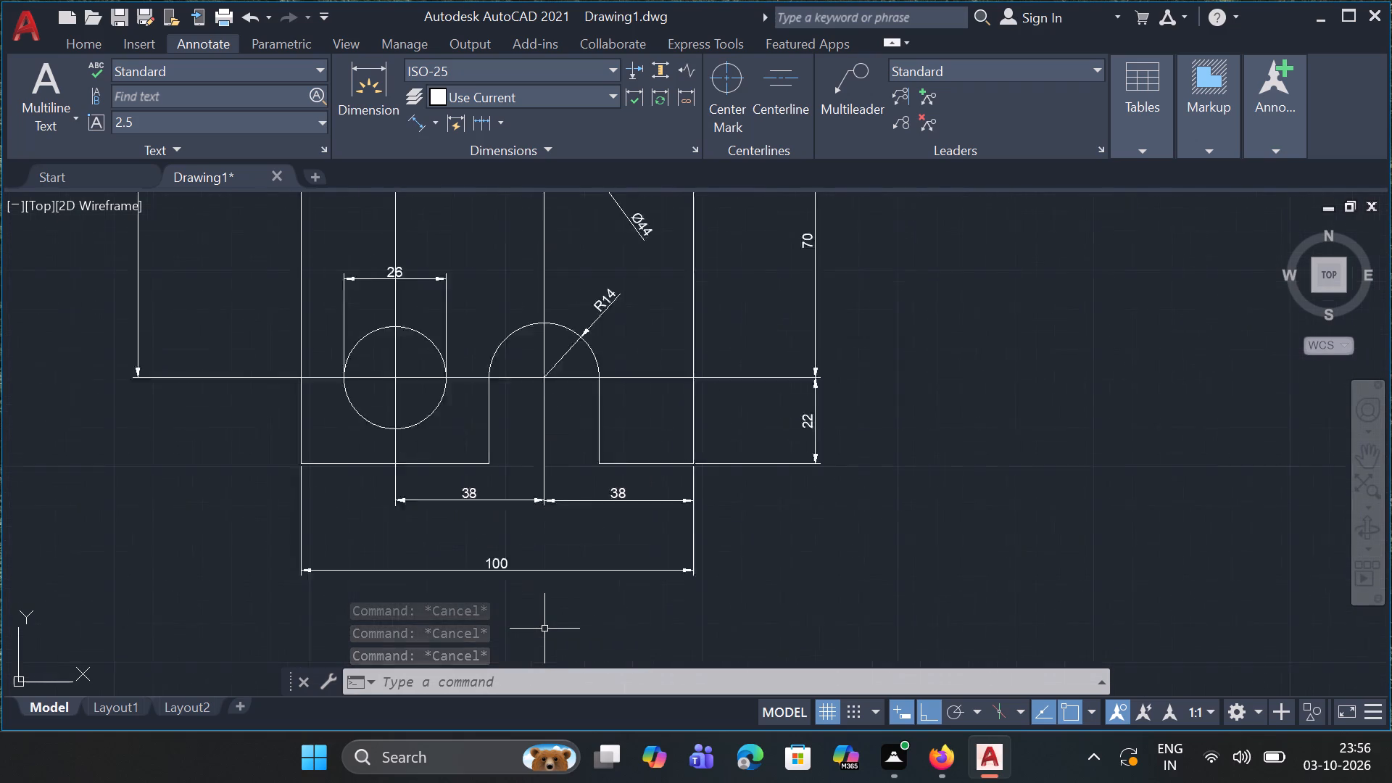
{"action": "scroll", "coordinate": [544, 629], "scroll_direction": "up", "scroll_amount": 1, "text": "ctrl"}
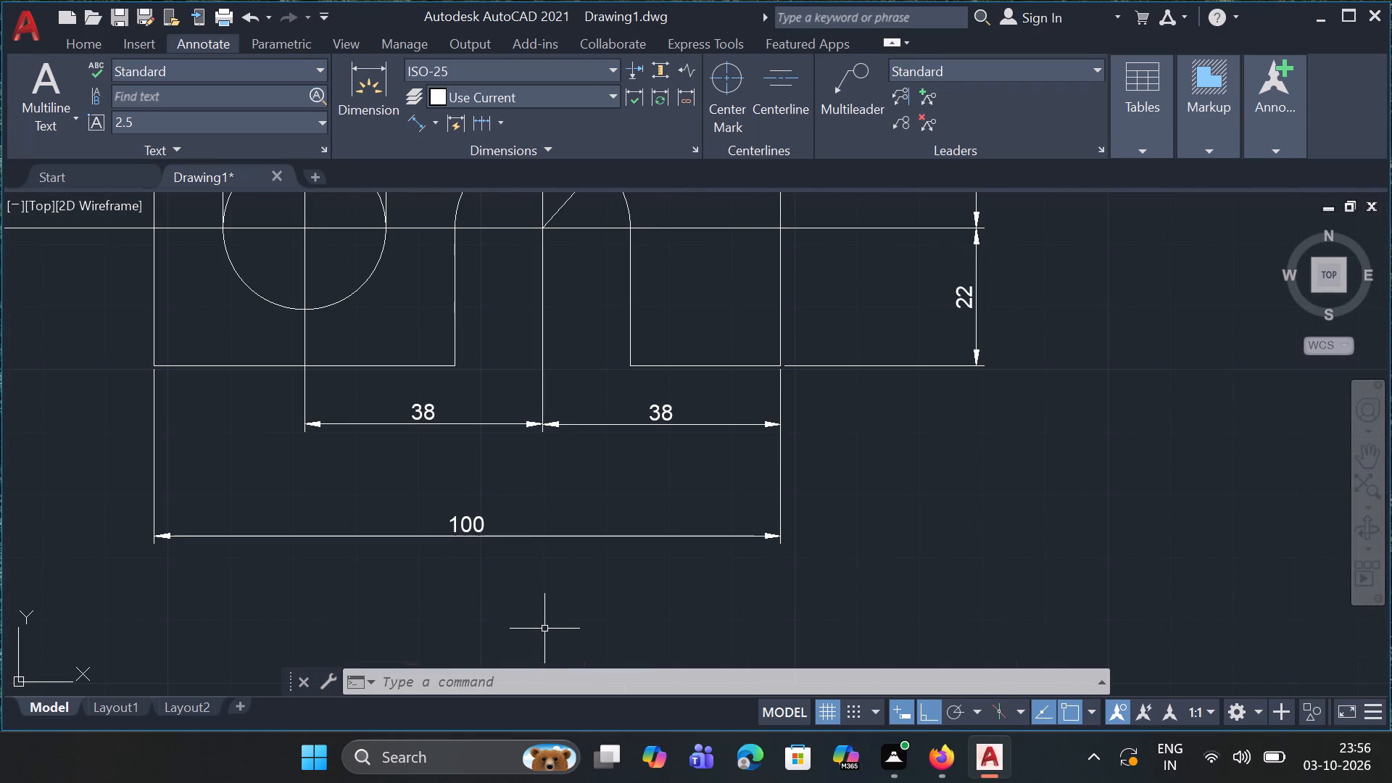
{"action": "double_click", "coordinate": [481, 524]}
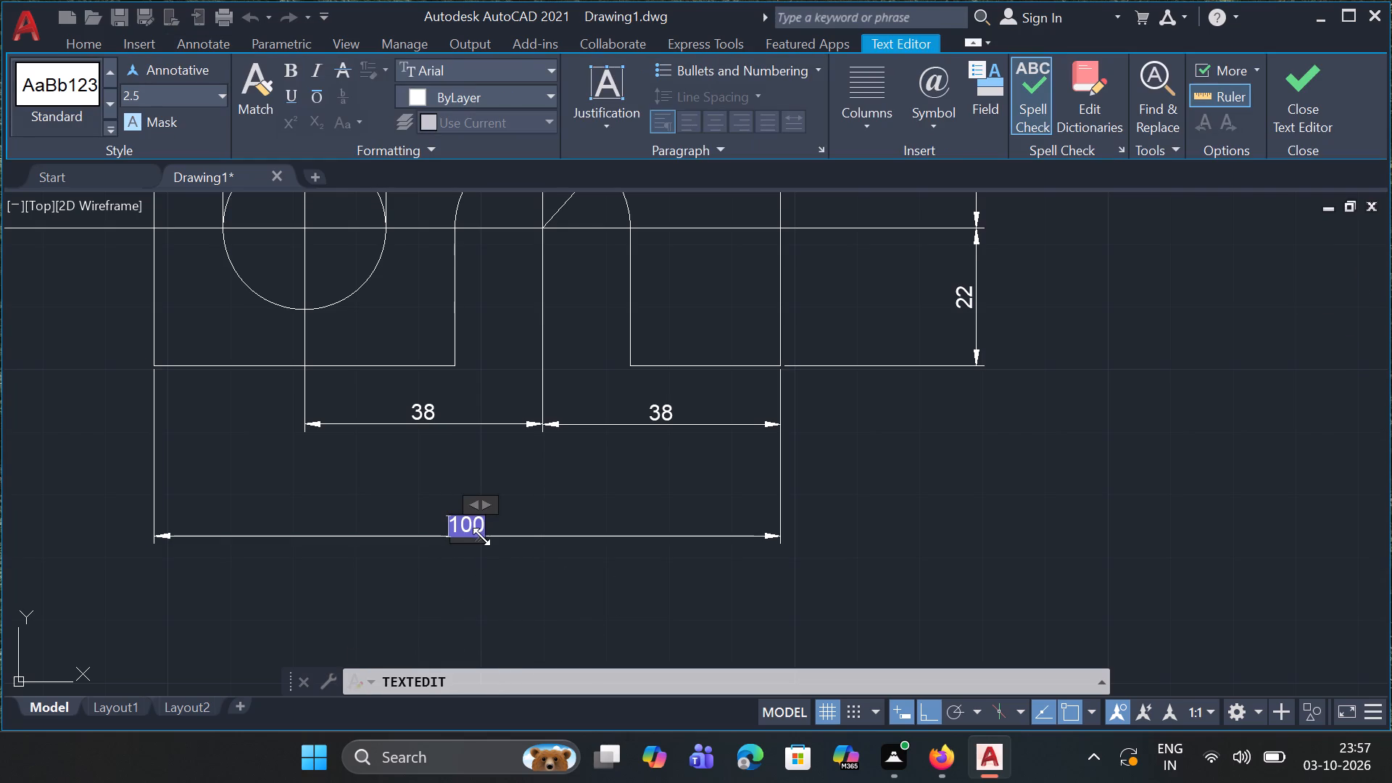
{"action": "left_click", "coordinate": [482, 536]}
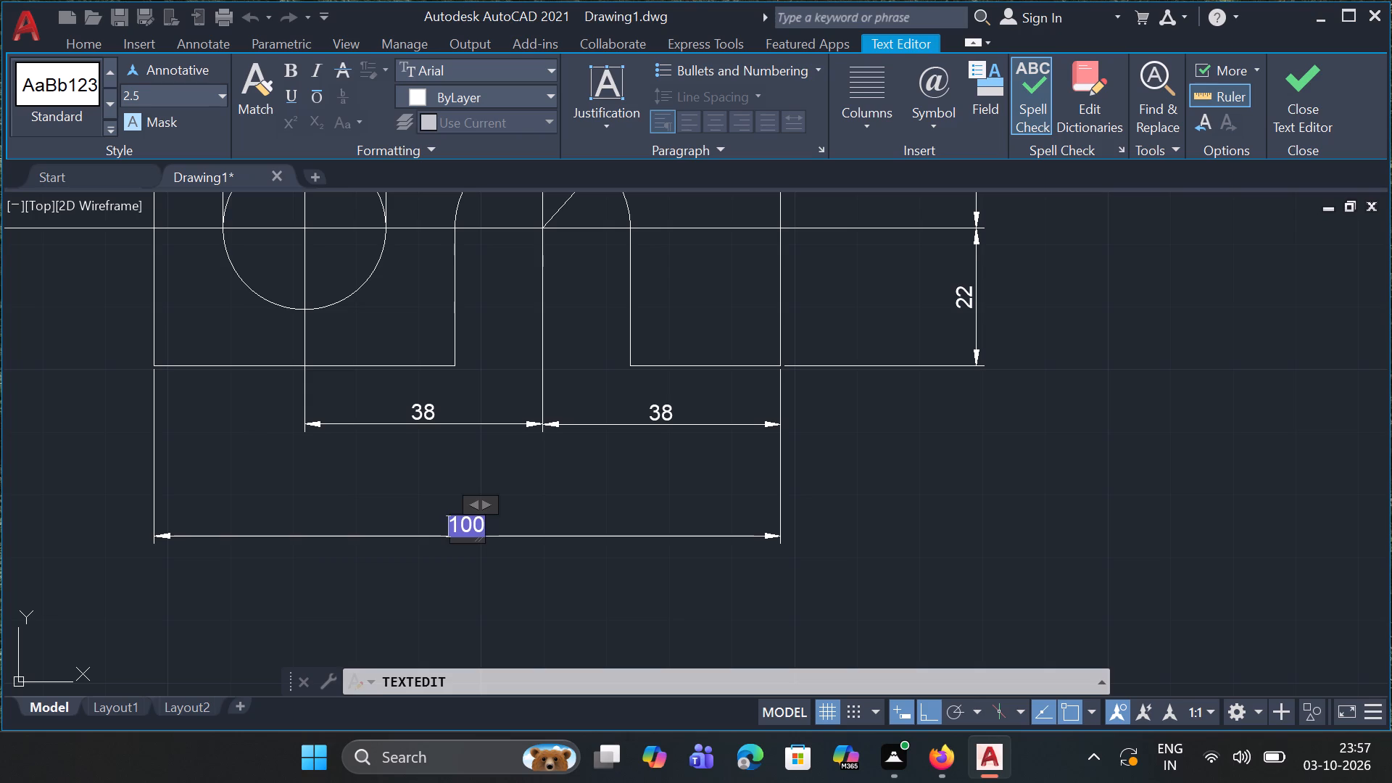
{"action": "left_click", "coordinate": [471, 524]}
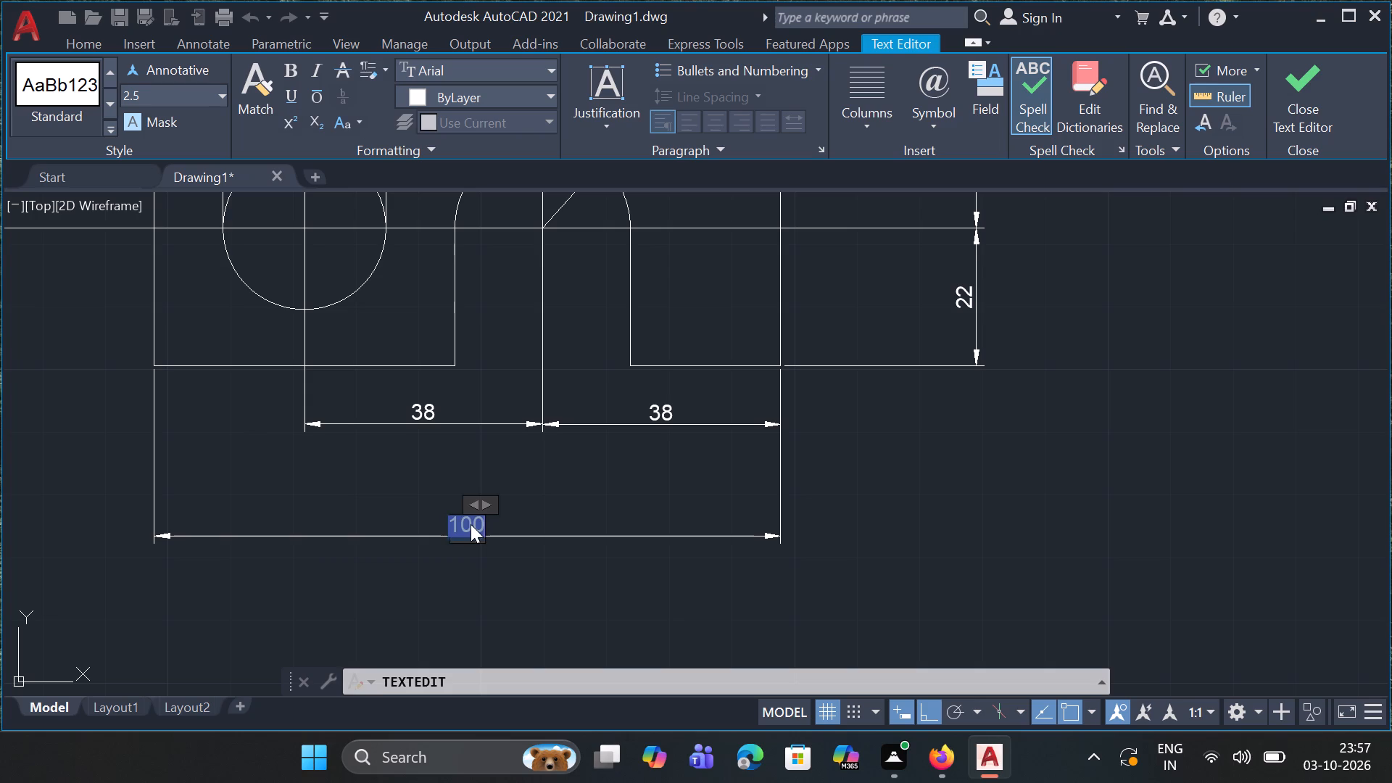
{"action": "type", "text": "96"}
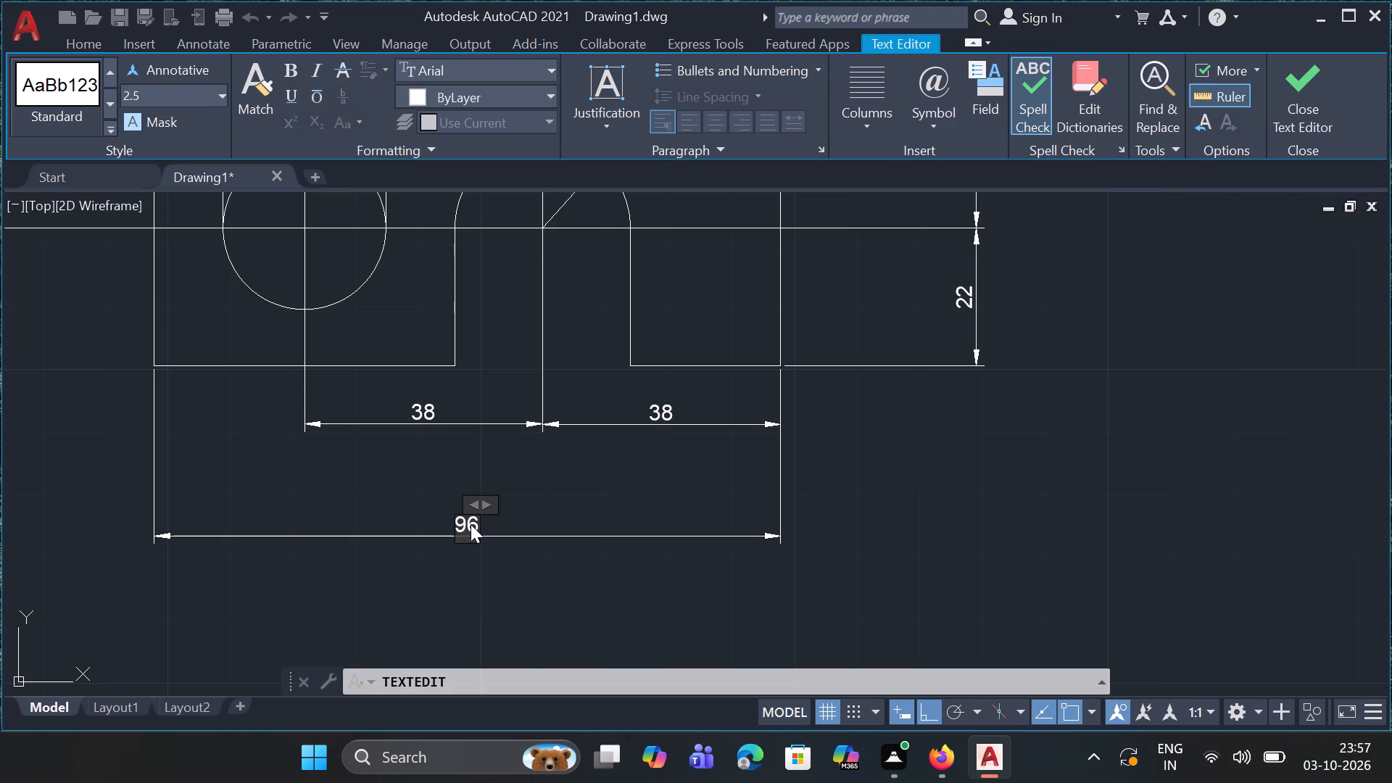
{"action": "left_click", "coordinate": [862, 542]}
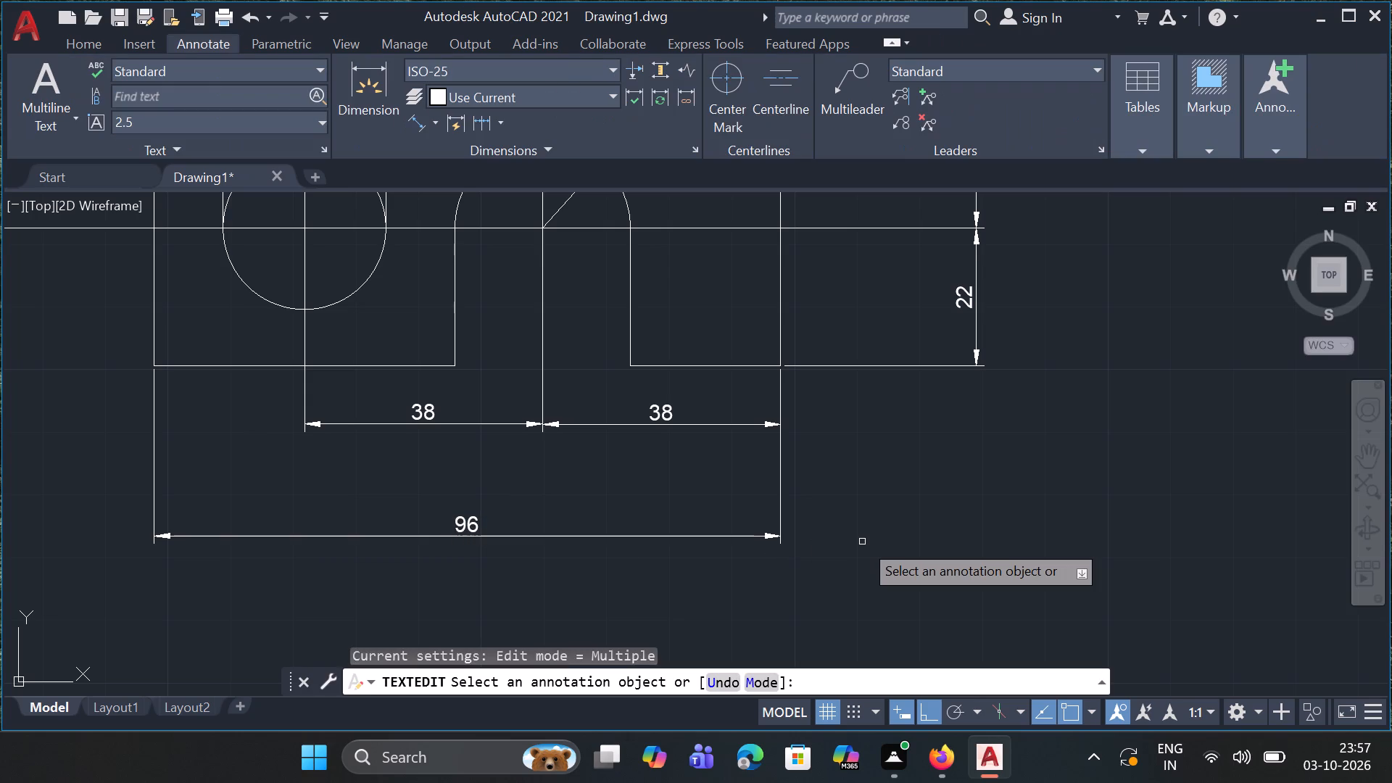
{"action": "key", "text": "Escape"}
{"action": "key", "text": "Escape"}
{"action": "key", "text": "Escape"}
{"action": "key", "text": "Escape"}
{"action": "key", "text": "Escape"}
{"action": "key", "text": "Escape"}
{"action": "key", "text": "Escape"}
{"action": "key", "text": "Escape"}
{"action": "key", "text": "Escape"}
{"action": "key", "text": "Escape"}
{"action": "key", "text": "Escape"}
{"action": "key", "text": "Escape"}
{"action": "key", "text": "Escape"}
{"action": "key", "text": "Escape"}
{"action": "key", "text": "Escape"}
{"action": "key", "text": "Escape"}
{"action": "key", "text": "Escape"}
{"action": "key", "text": "Escape"}
{"action": "key", "text": "Escape"}
{"action": "key", "text": "Escape"}
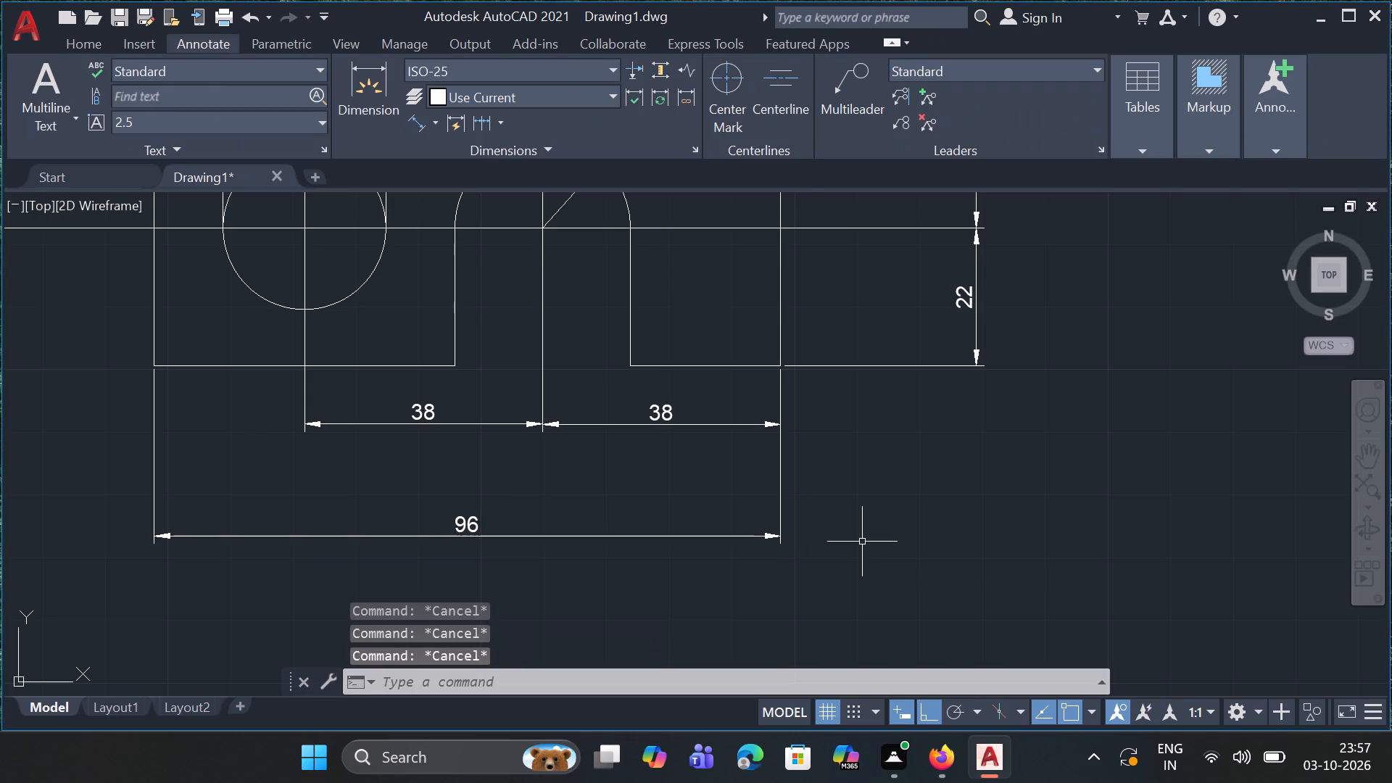
Add a diameter dimension to the small top hole, placed outside the profile to the hole's upper left.
{"action": "scroll", "coordinate": [862, 542], "scroll_direction": "down", "scroll_amount": 4, "text": "ctrl"}
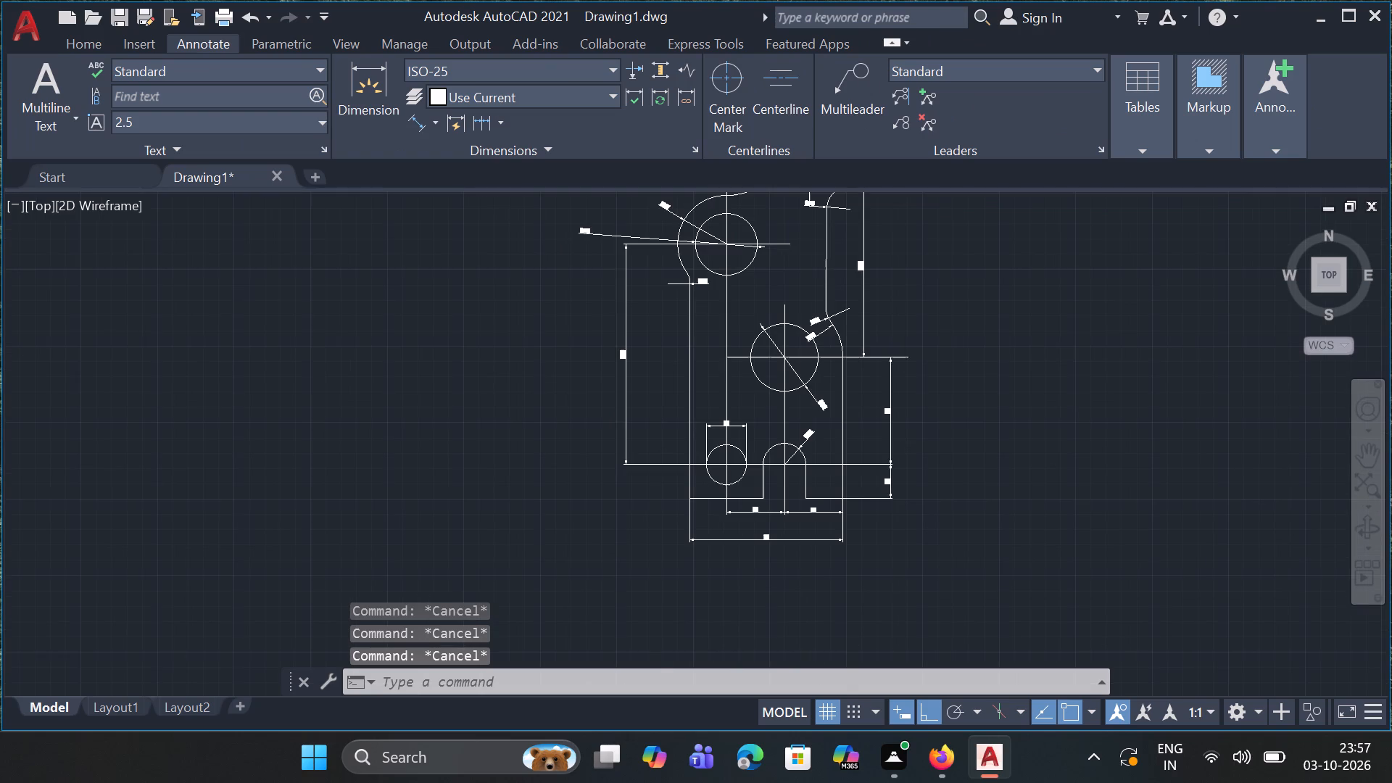
{"action": "scroll", "coordinate": [823, 257], "scroll_direction": "up", "scroll_amount": 3, "text": "ctrl"}
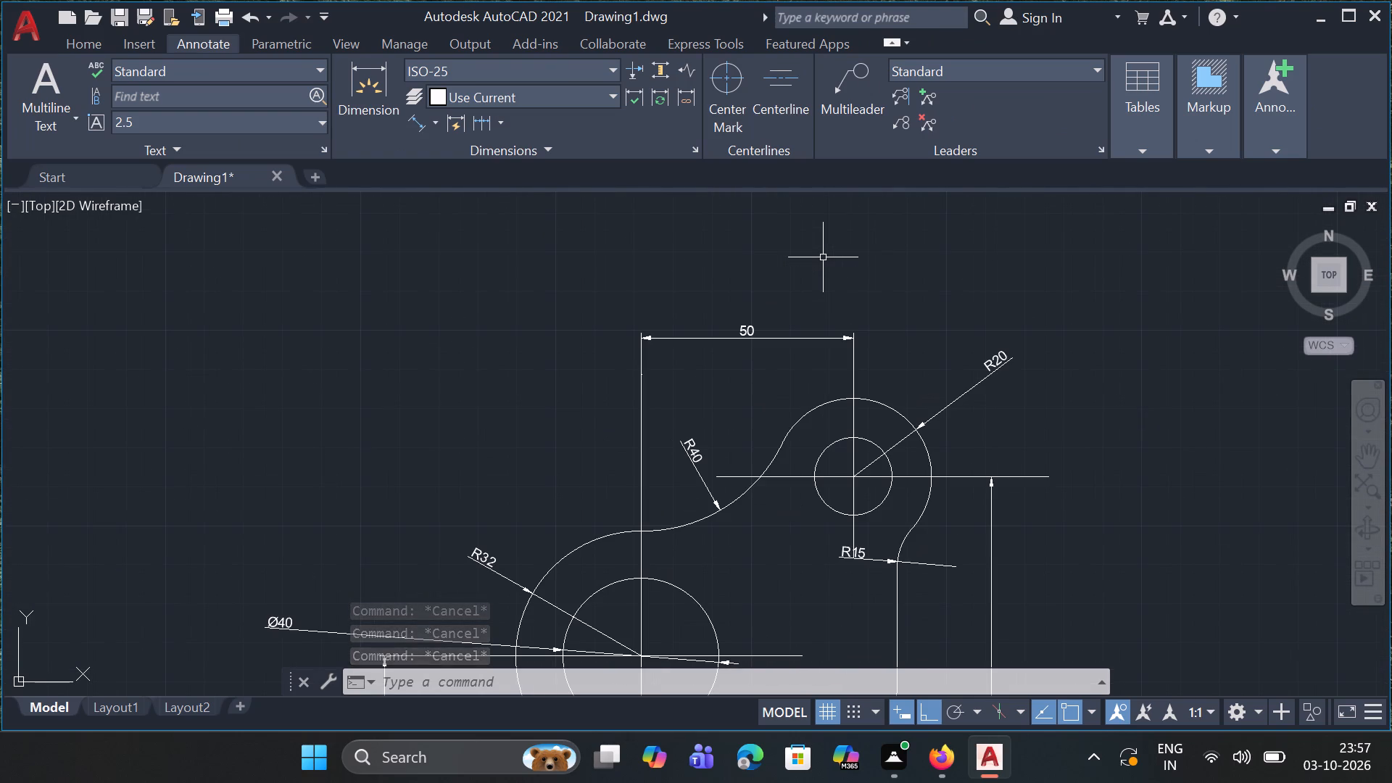
{"action": "scroll", "coordinate": [823, 257], "scroll_direction": "down", "scroll_amount": 1, "text": "ctrl"}
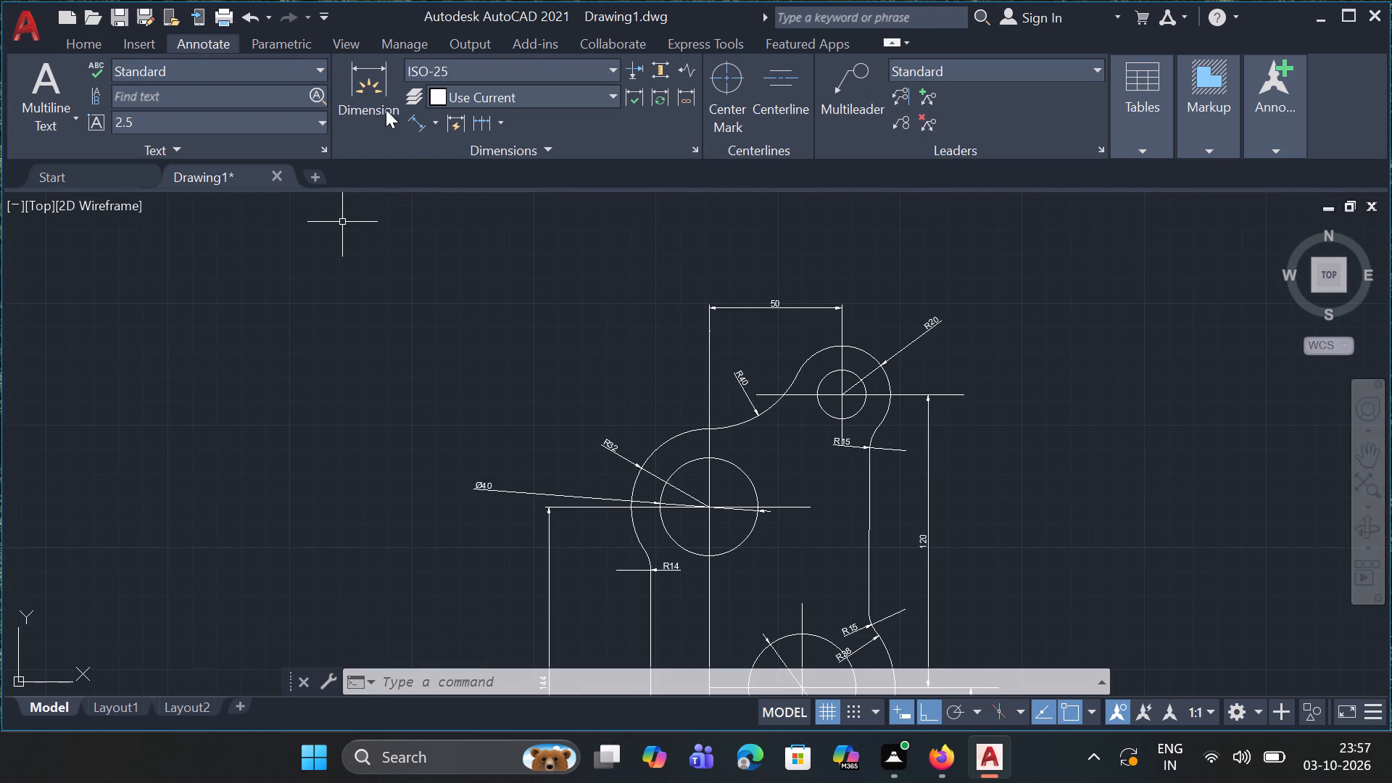
{"action": "left_click", "coordinate": [431, 132]}
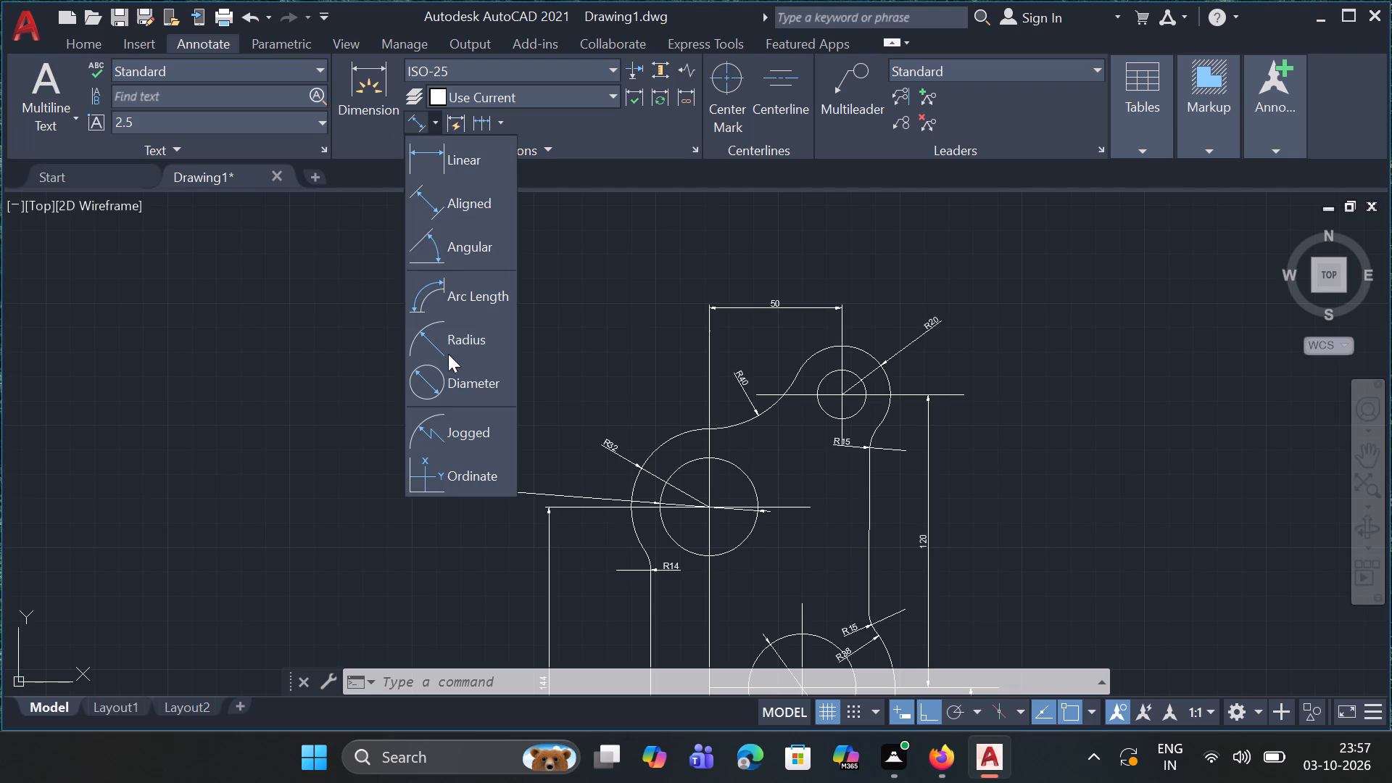
{"action": "left_click", "coordinate": [449, 370]}
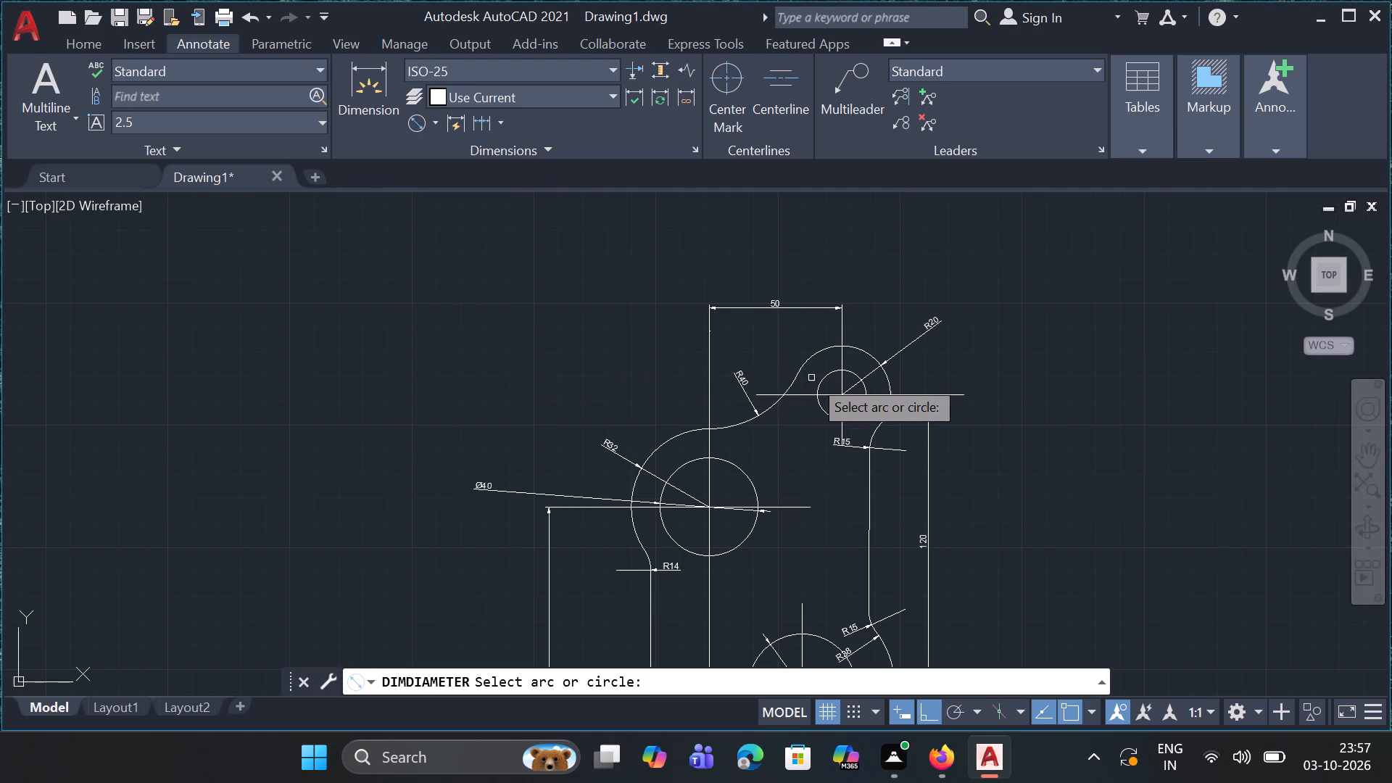
{"action": "left_click", "coordinate": [820, 380]}
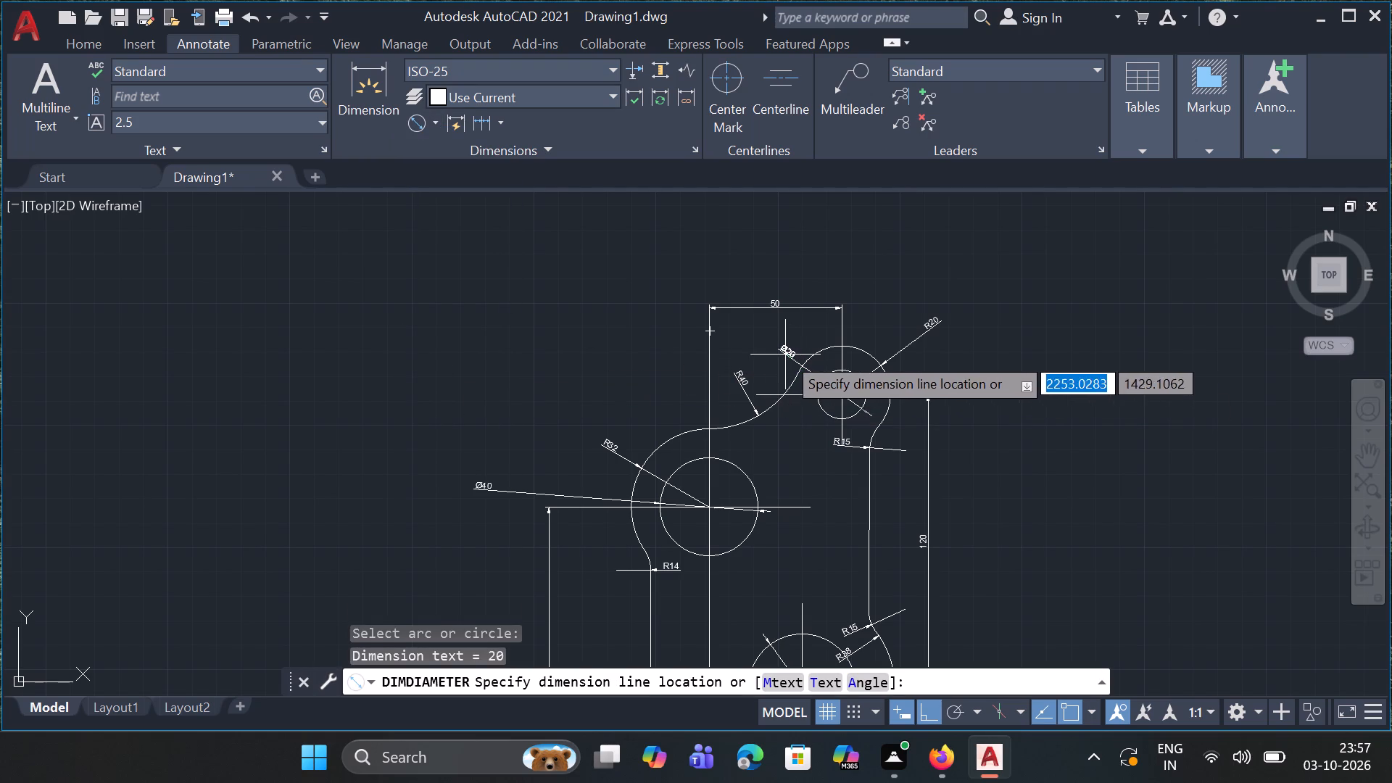
{"action": "left_click", "coordinate": [785, 355]}
Examine the whole dimensioned profile, from the base slot up to the top hole, for missing dimensions.
{"action": "scroll", "coordinate": [788, 503], "scroll_direction": "down", "scroll_amount": 4, "text": "ctrl"}
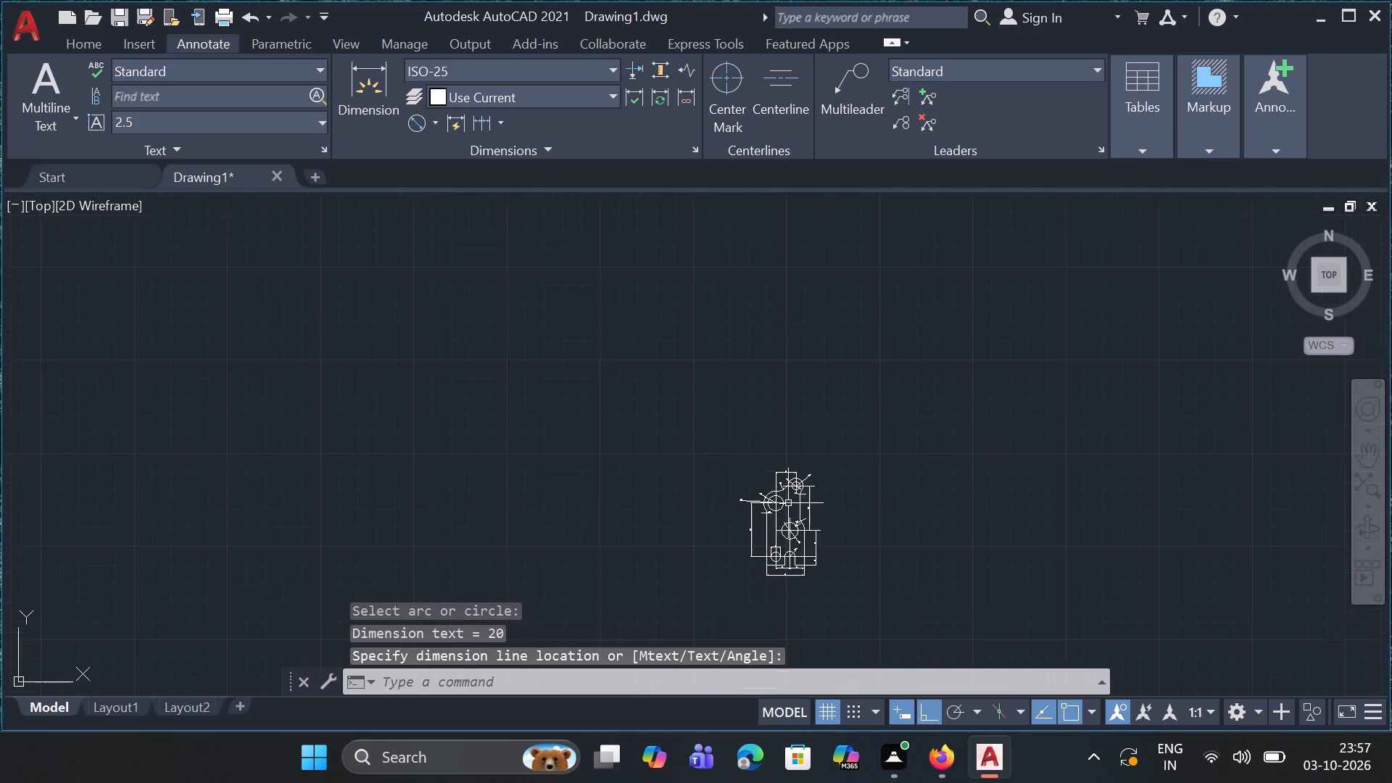
{"action": "scroll", "coordinate": [788, 503], "scroll_direction": "down", "scroll_amount": 1, "text": "ctrl"}
{"action": "scroll", "coordinate": [790, 545], "scroll_direction": "up", "scroll_amount": 5, "text": "ctrl"}
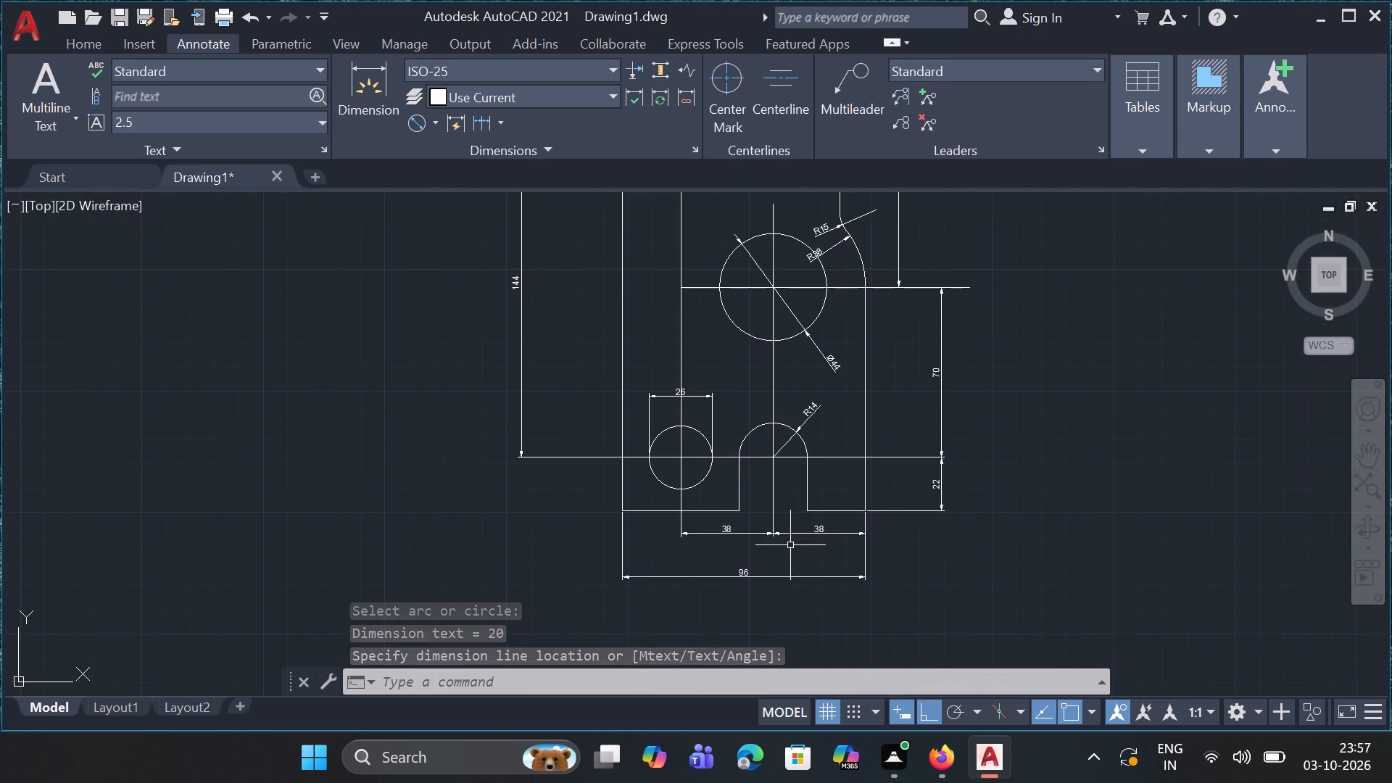
{"action": "scroll", "coordinate": [790, 545], "scroll_direction": "down", "scroll_amount": 1, "text": "ctrl"}
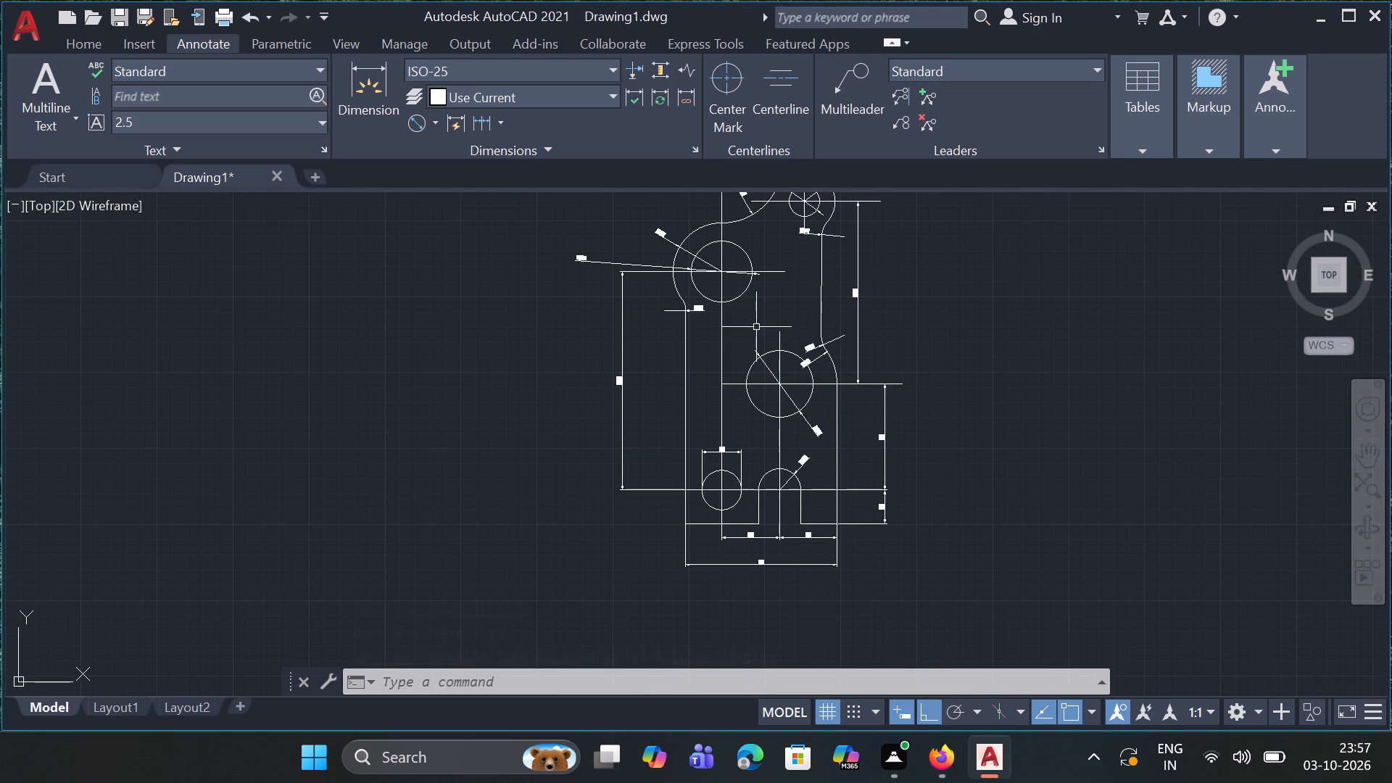
{"action": "scroll", "coordinate": [756, 327], "scroll_direction": "up", "scroll_amount": 1, "text": "ctrl"}
{"action": "scroll", "coordinate": [756, 327], "scroll_direction": "down", "scroll_amount": 2, "text": "ctrl"}
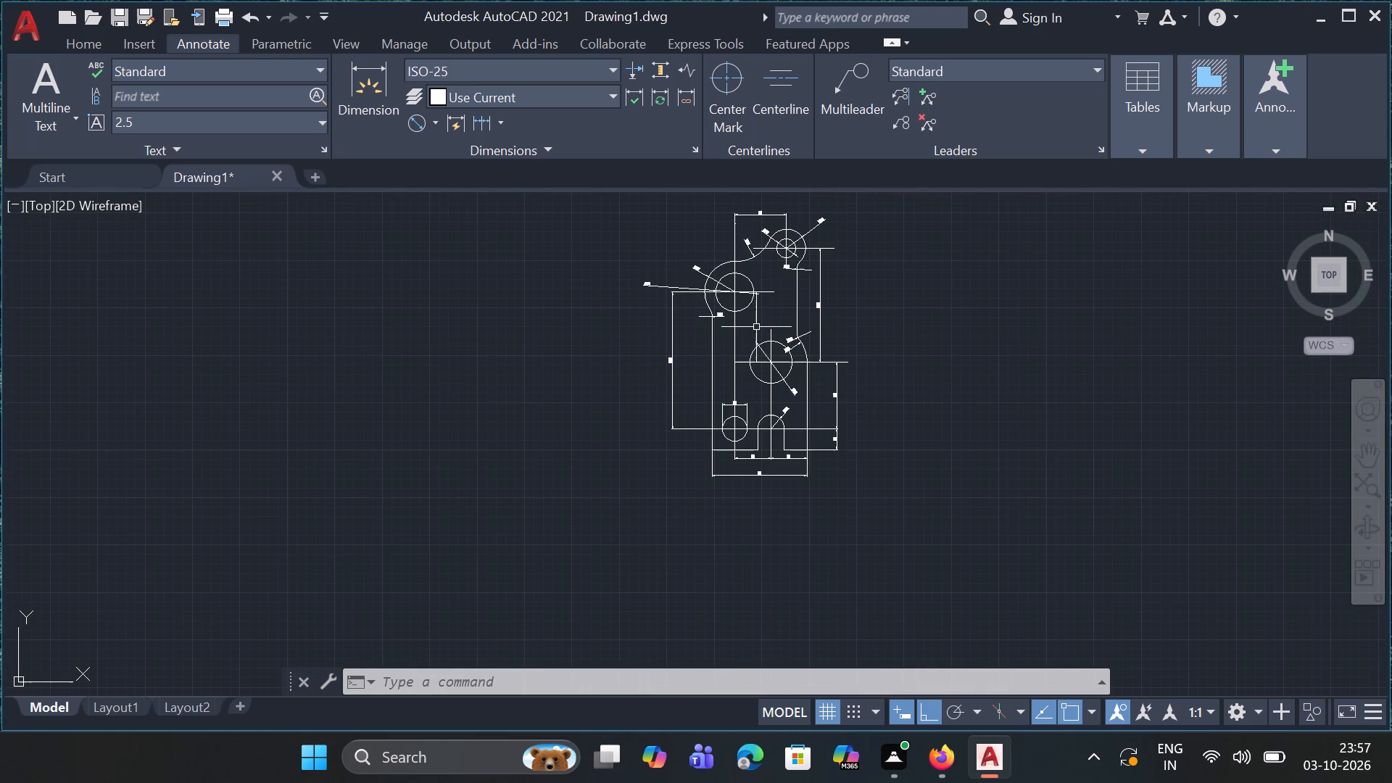
{"action": "scroll", "coordinate": [756, 327], "scroll_direction": "up", "scroll_amount": 2, "text": "ctrl"}
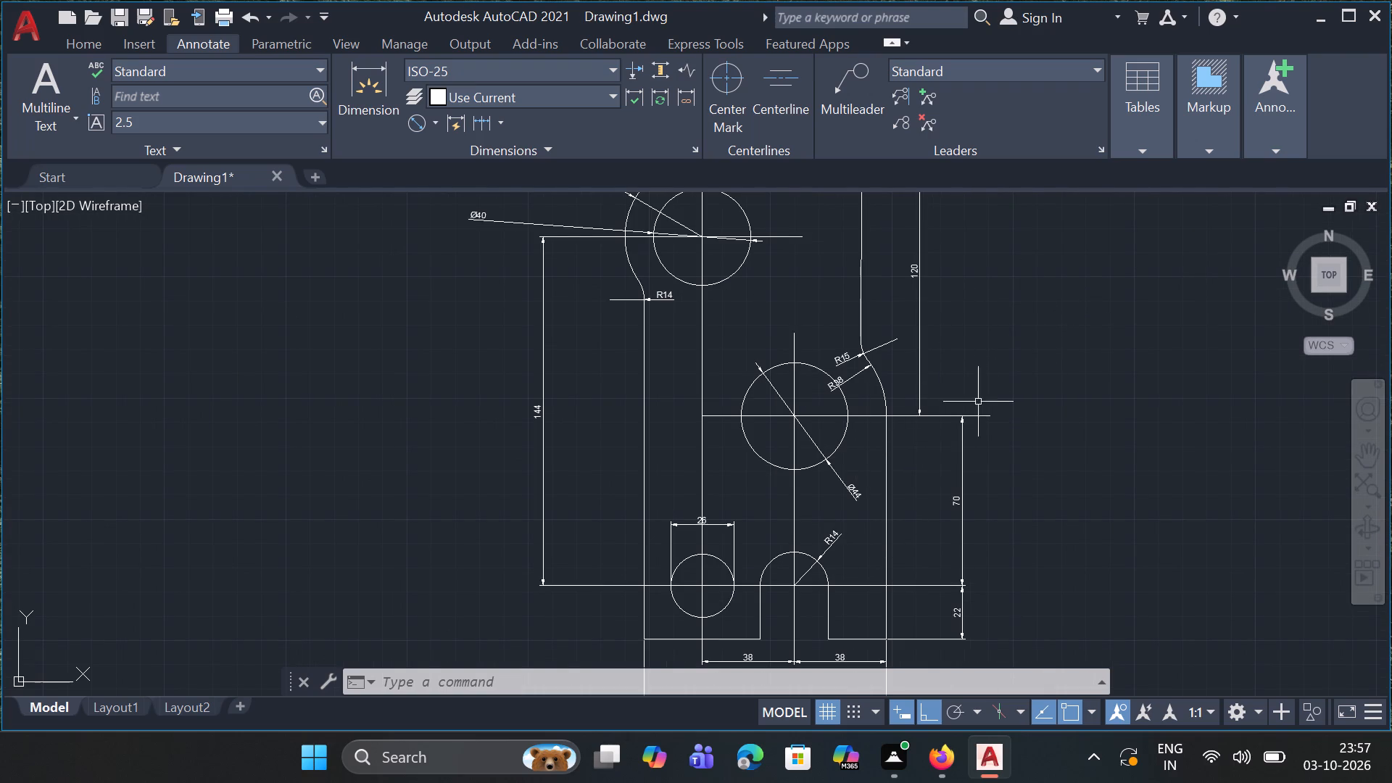
{"action": "scroll", "coordinate": [981, 434], "scroll_direction": "down", "scroll_amount": 2, "text": "ctrl"}
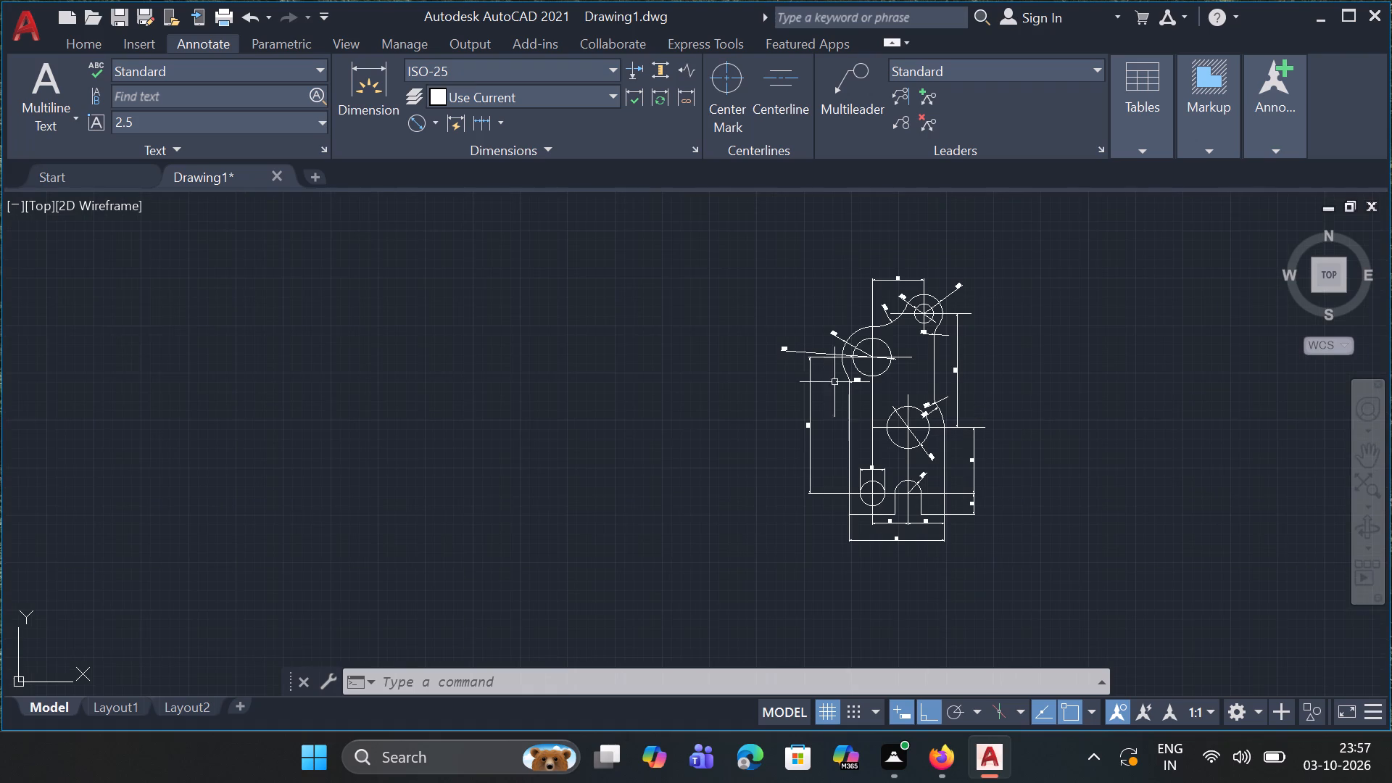
Hatch the profile's upper body, the rims around the top and upper-left holes, and the left strip with the ANSI31 pattern.
{"action": "left_click", "coordinate": [78, 35]}
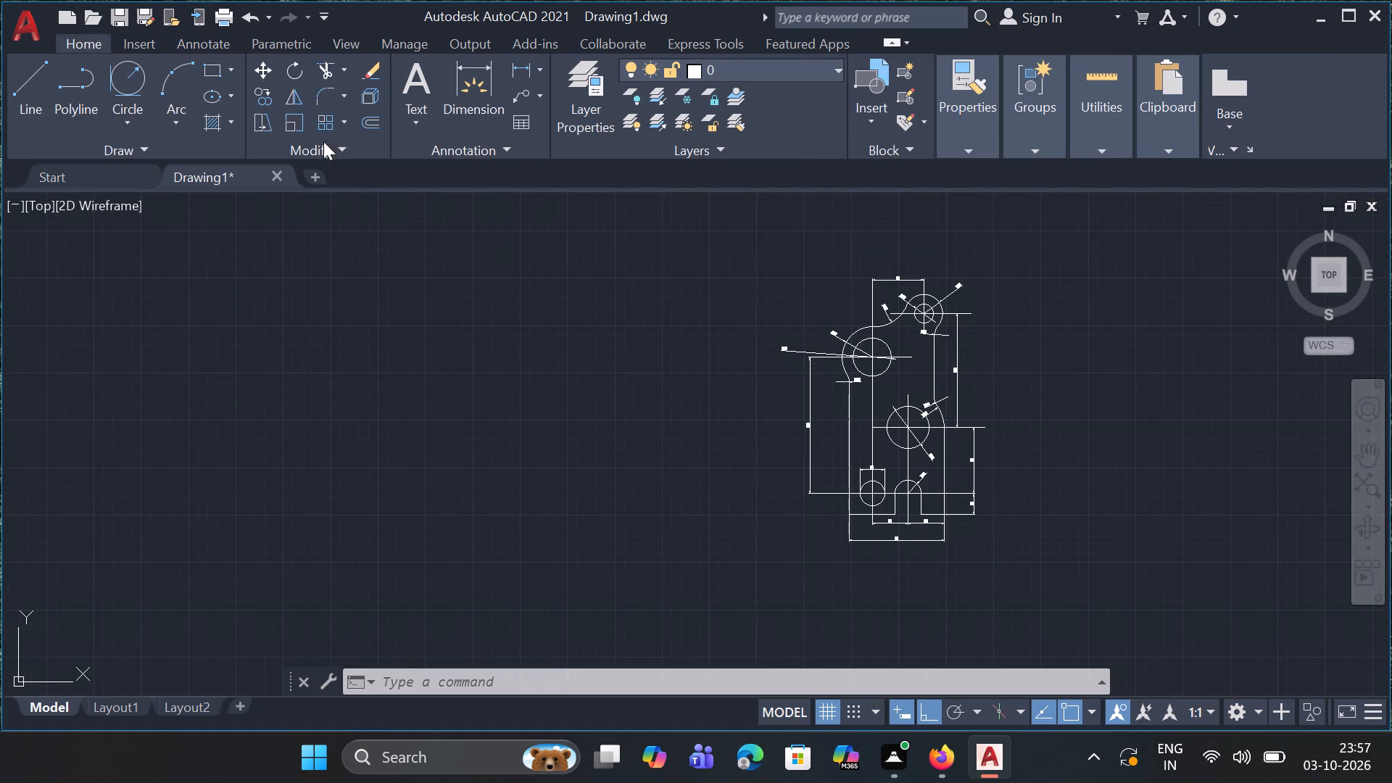
{"action": "left_click", "coordinate": [236, 117]}
{"action": "left_click", "coordinate": [258, 154]}
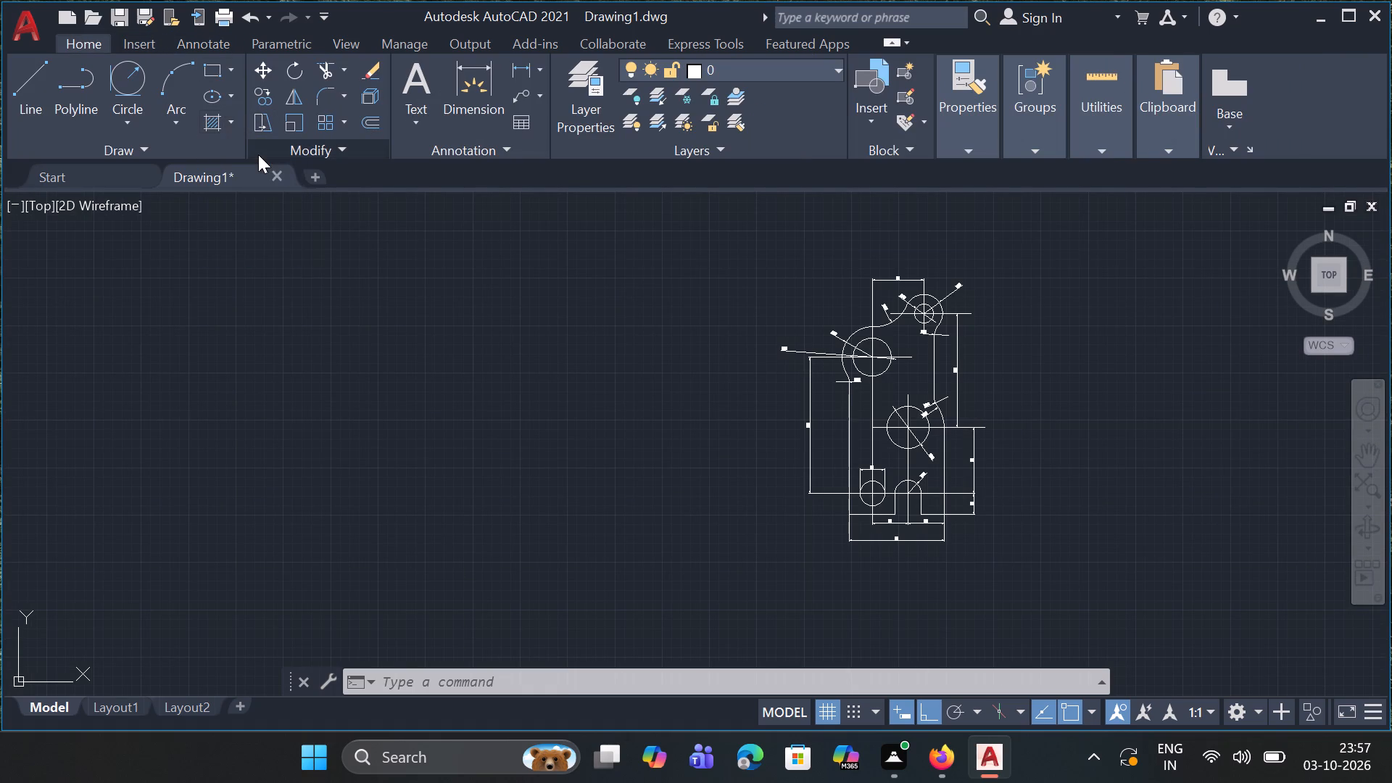
{"action": "left_click", "coordinate": [381, 102]}
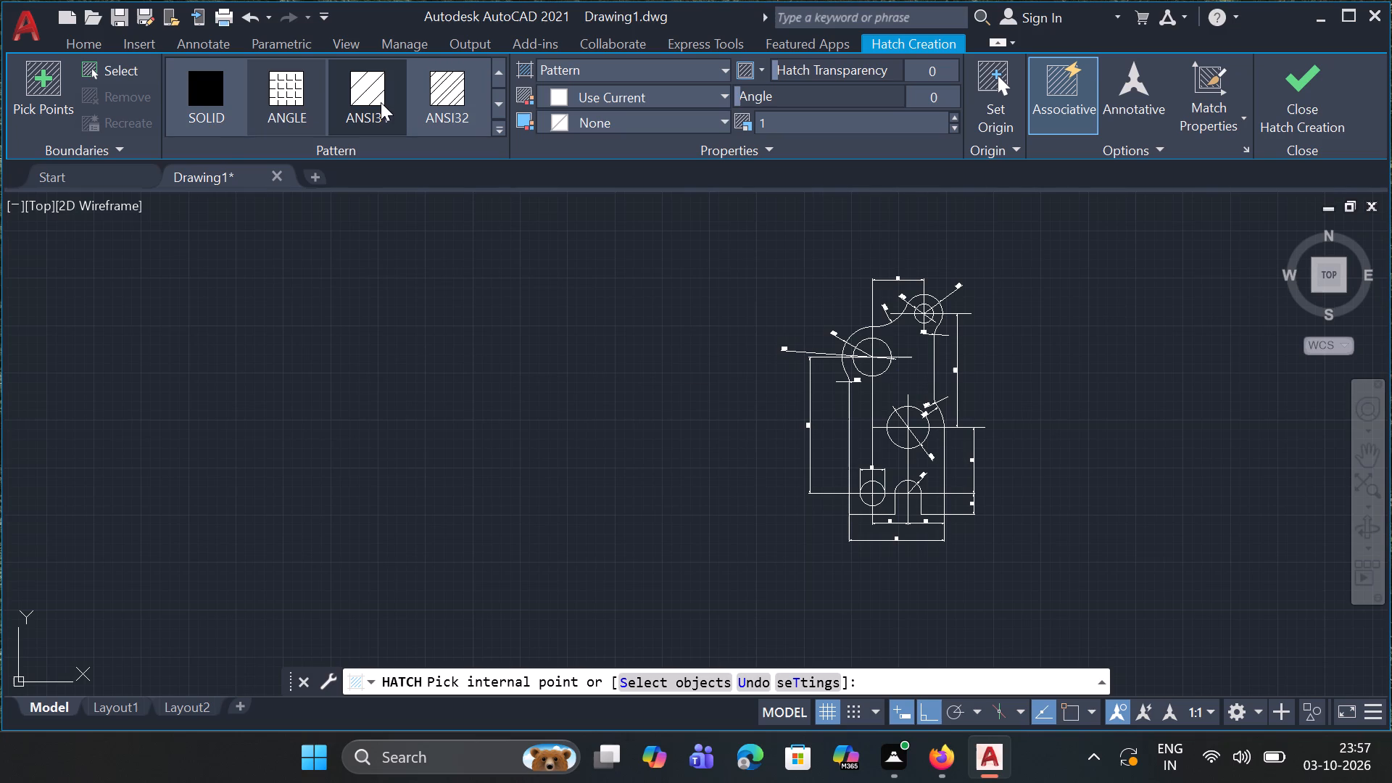
{"action": "left_click", "coordinate": [906, 341]}
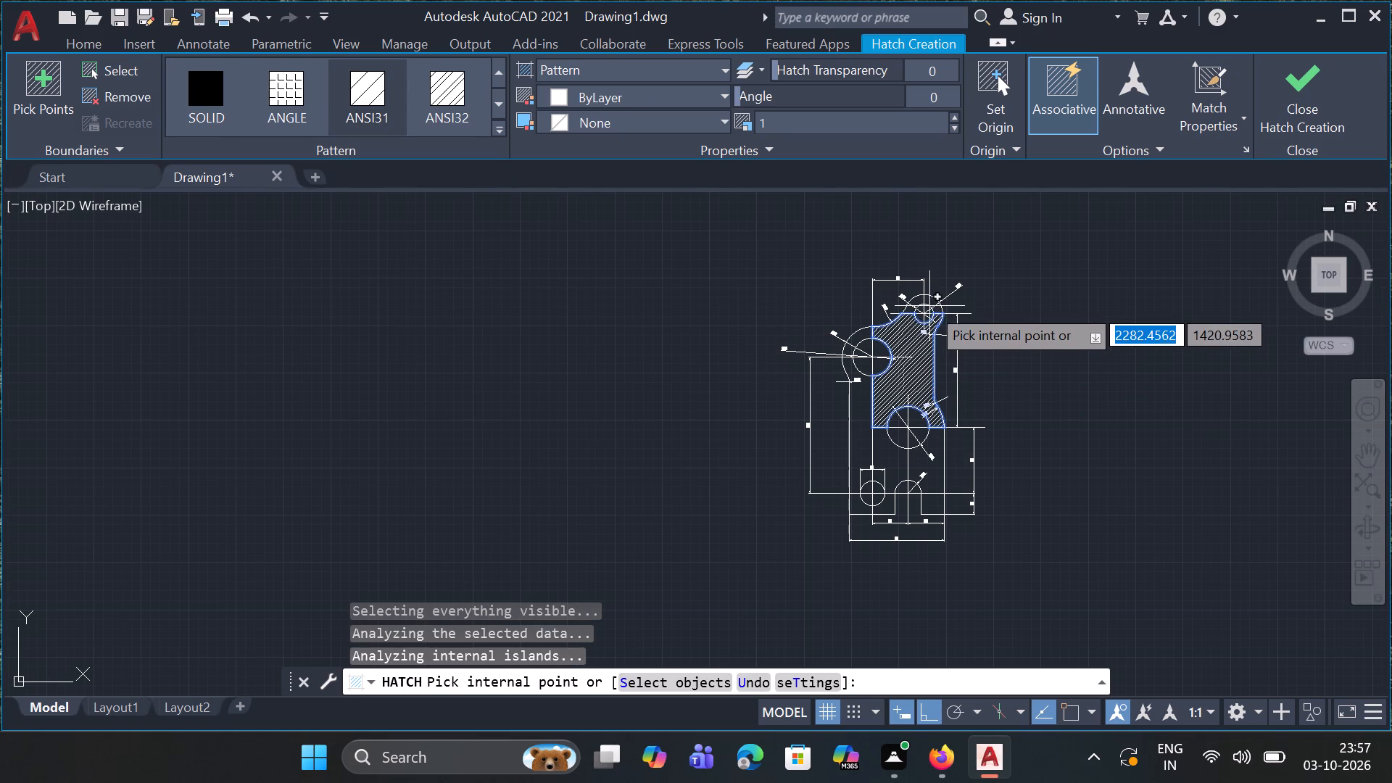
{"action": "left_click_drag", "start_coordinate": [929, 303], "coordinate": [921, 303]}
{"action": "left_click", "coordinate": [921, 303]}
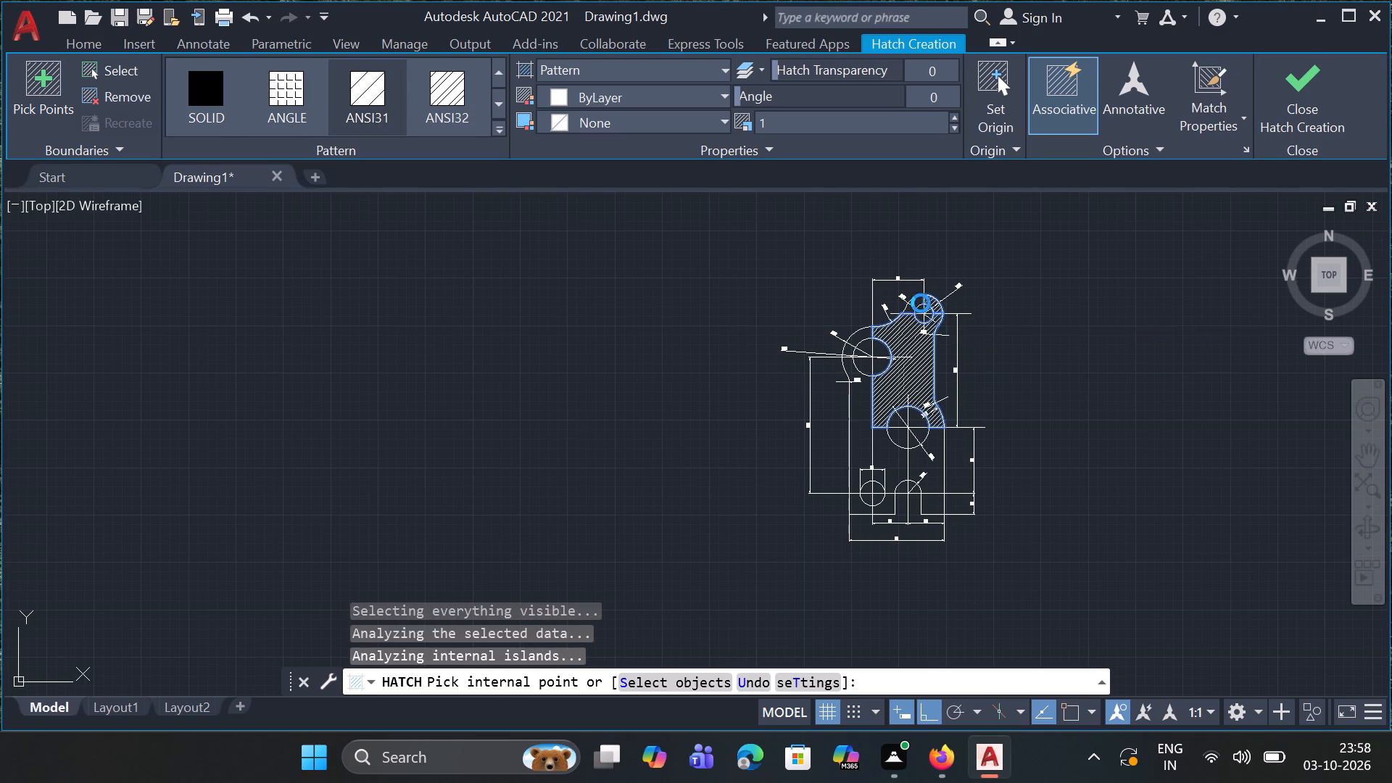
{"action": "left_click", "coordinate": [854, 367]}
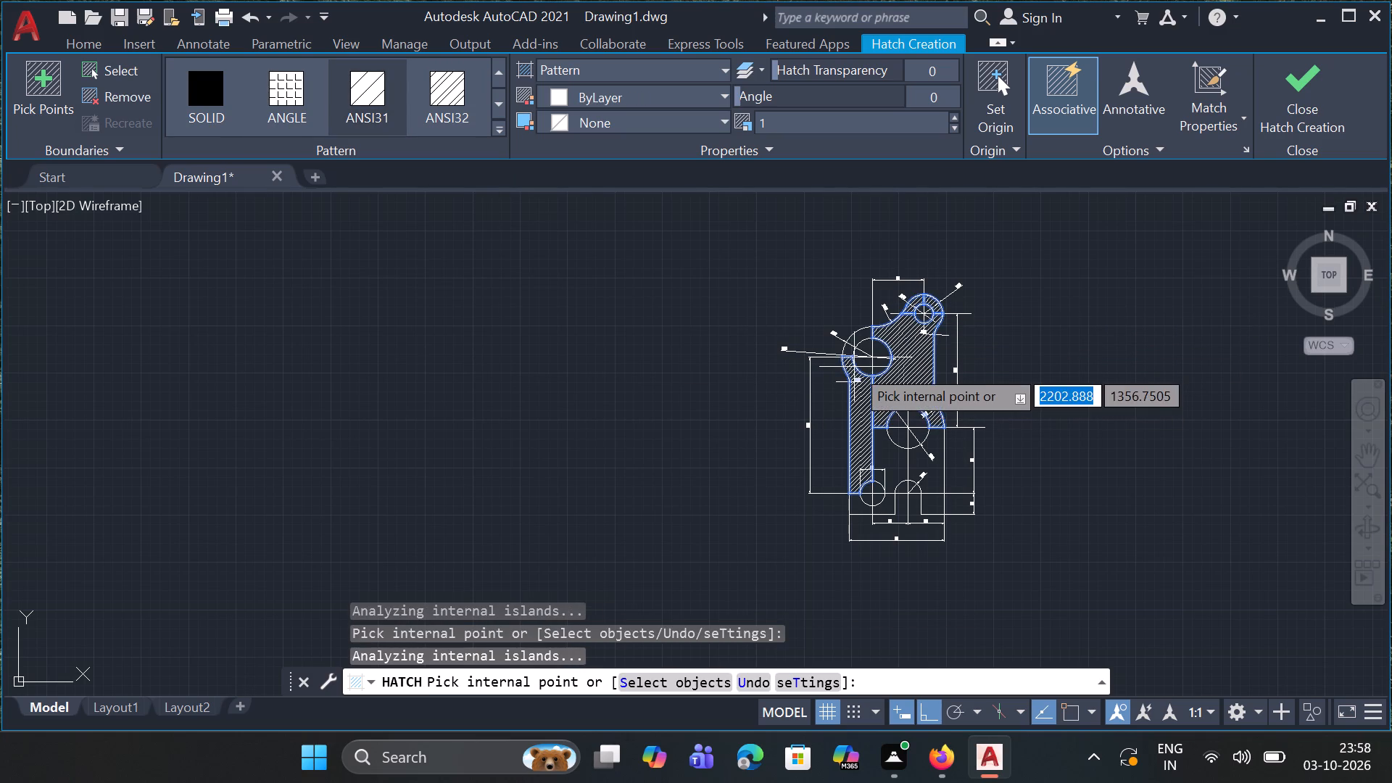
{"action": "left_click", "coordinate": [857, 340]}
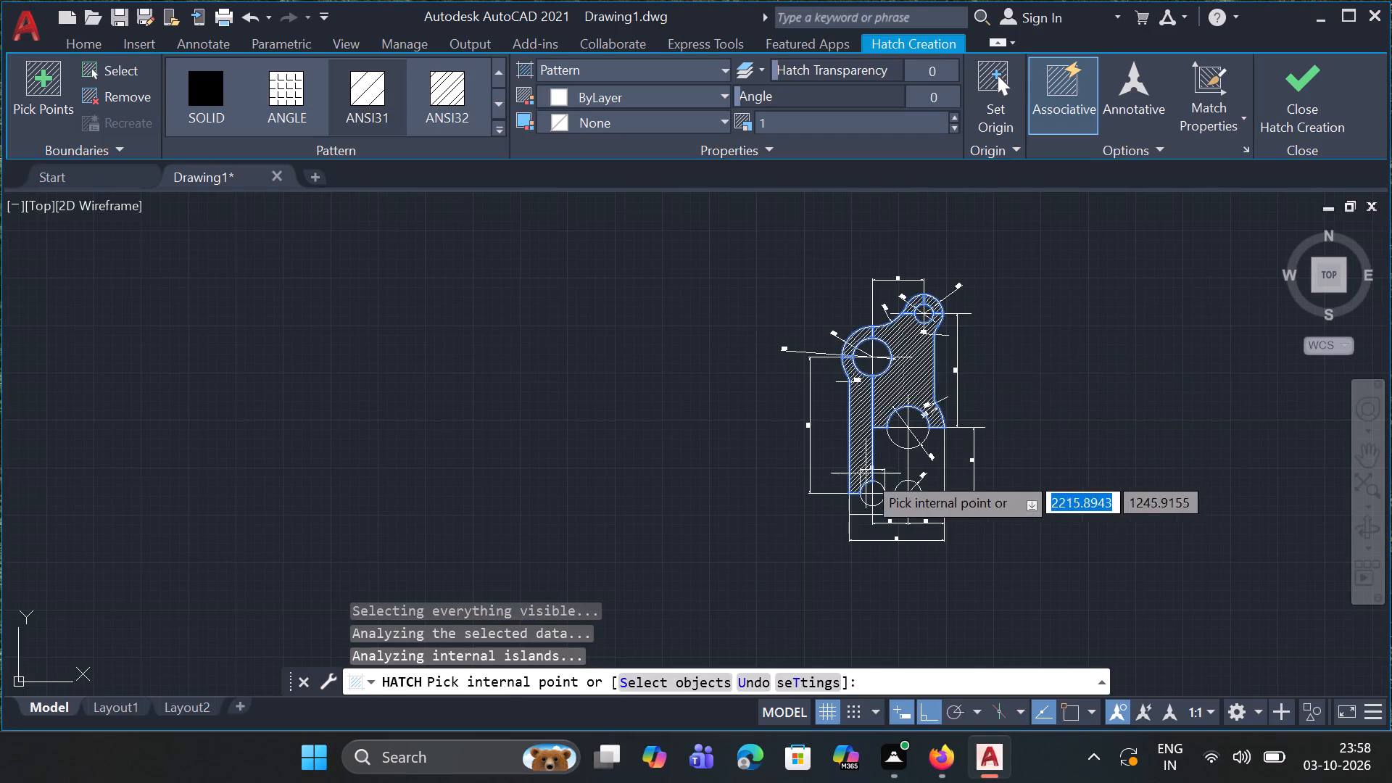
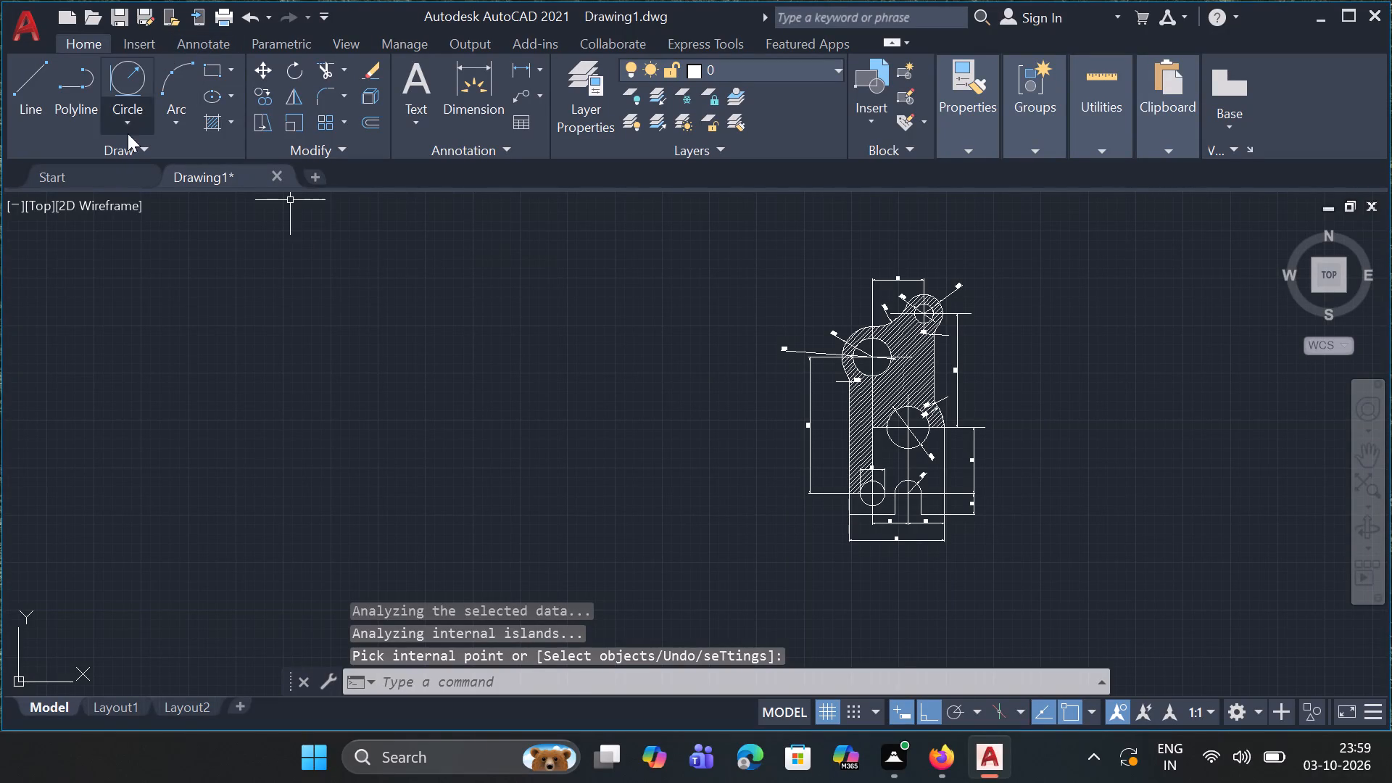
Hatch the remaining lower body around the 44 mm hole, the 26 mm hole and the base slot with the ANSI31 pattern.
{"action": "left_click", "coordinate": [214, 123]}
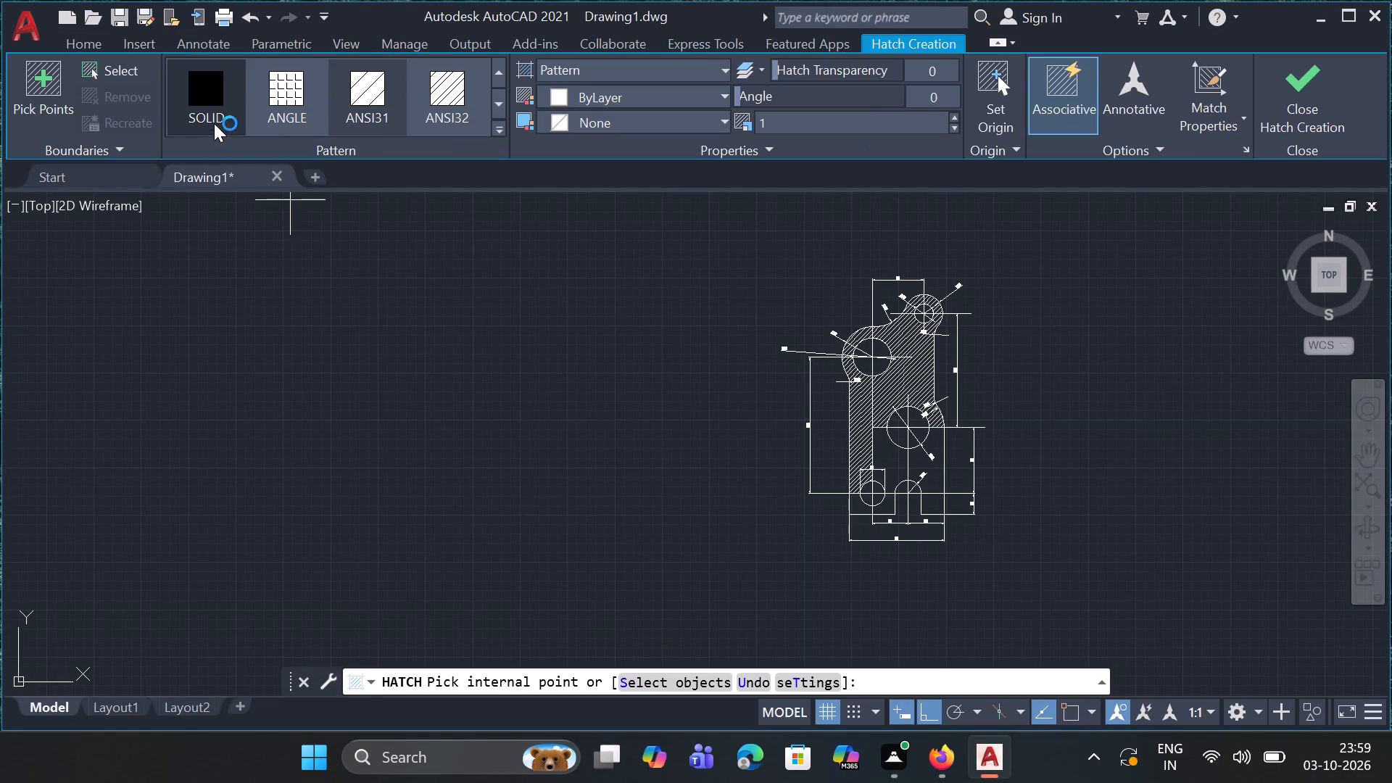
{"action": "left_click", "coordinate": [376, 82]}
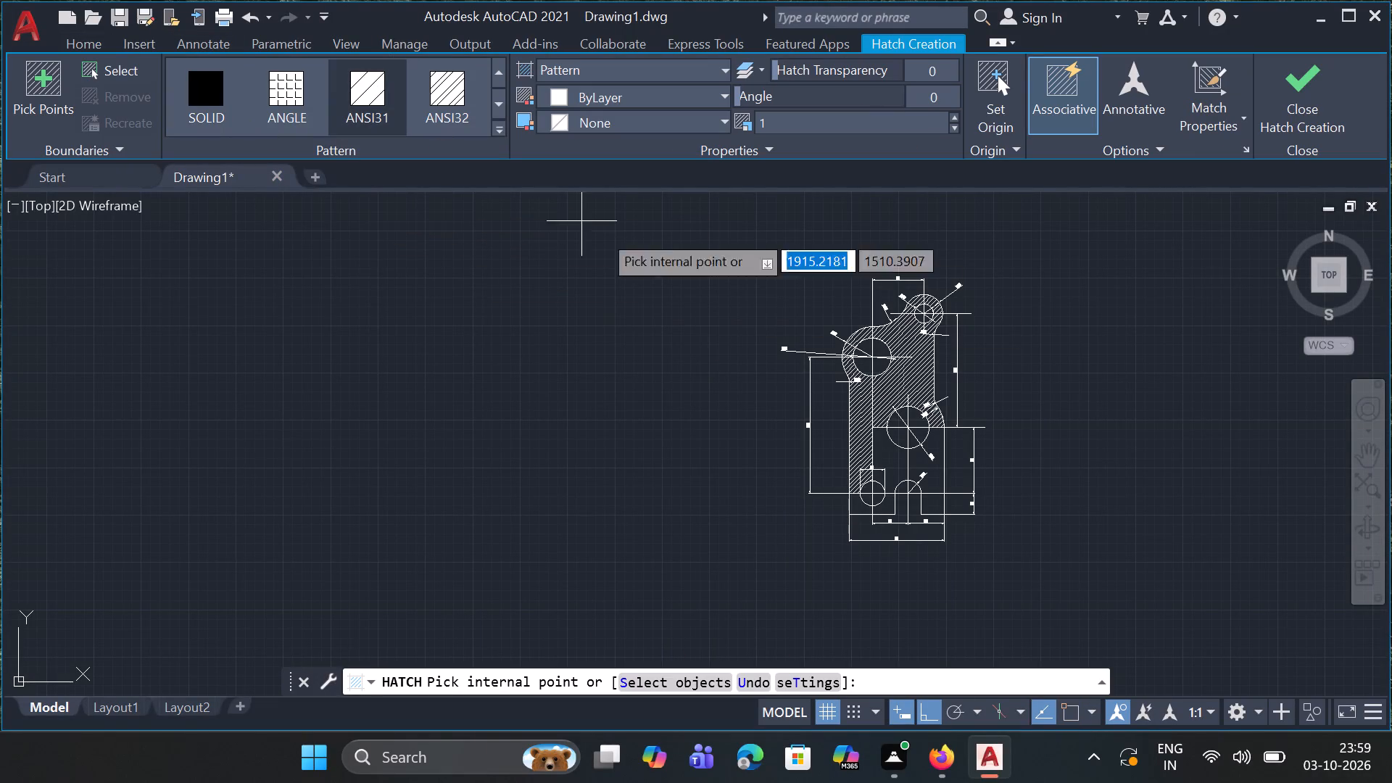
{"action": "left_click", "coordinate": [911, 468]}
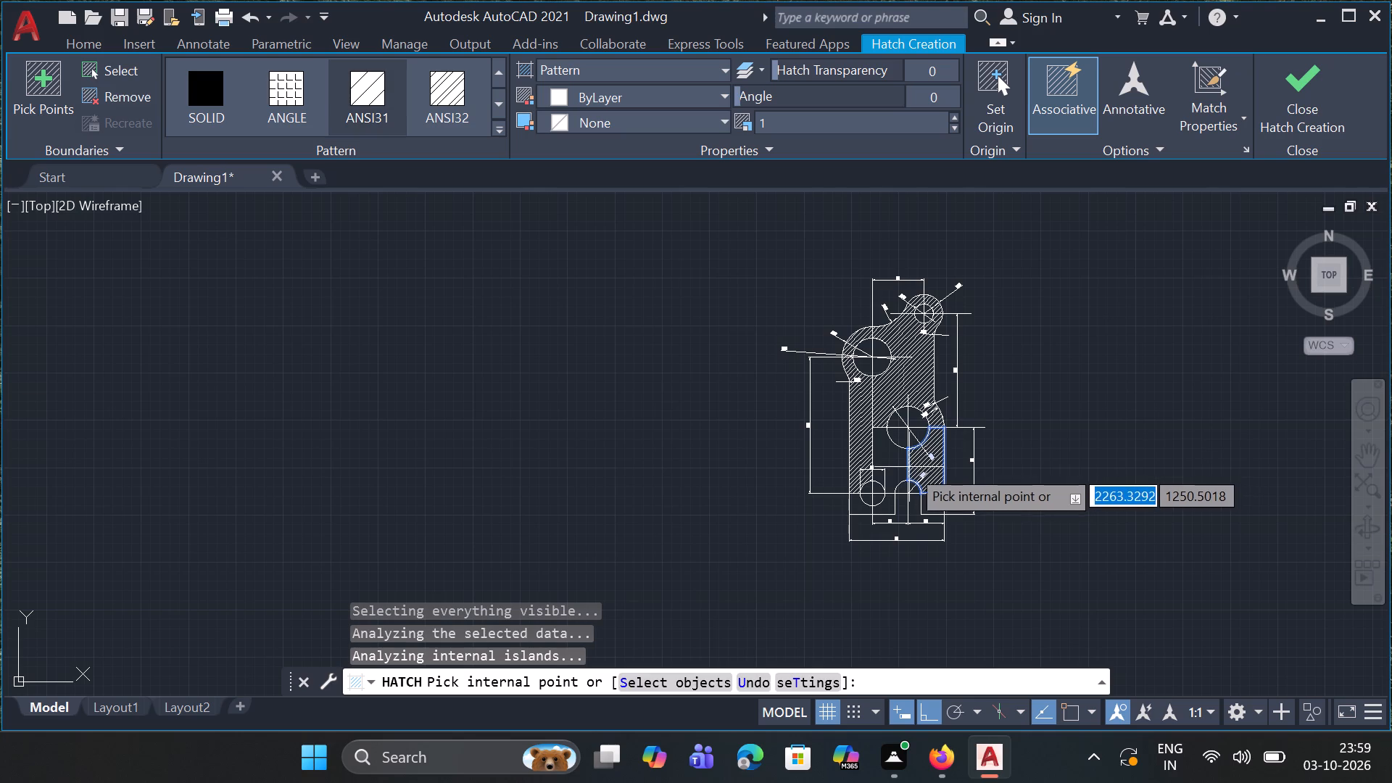
{"action": "left_click", "coordinate": [886, 463]}
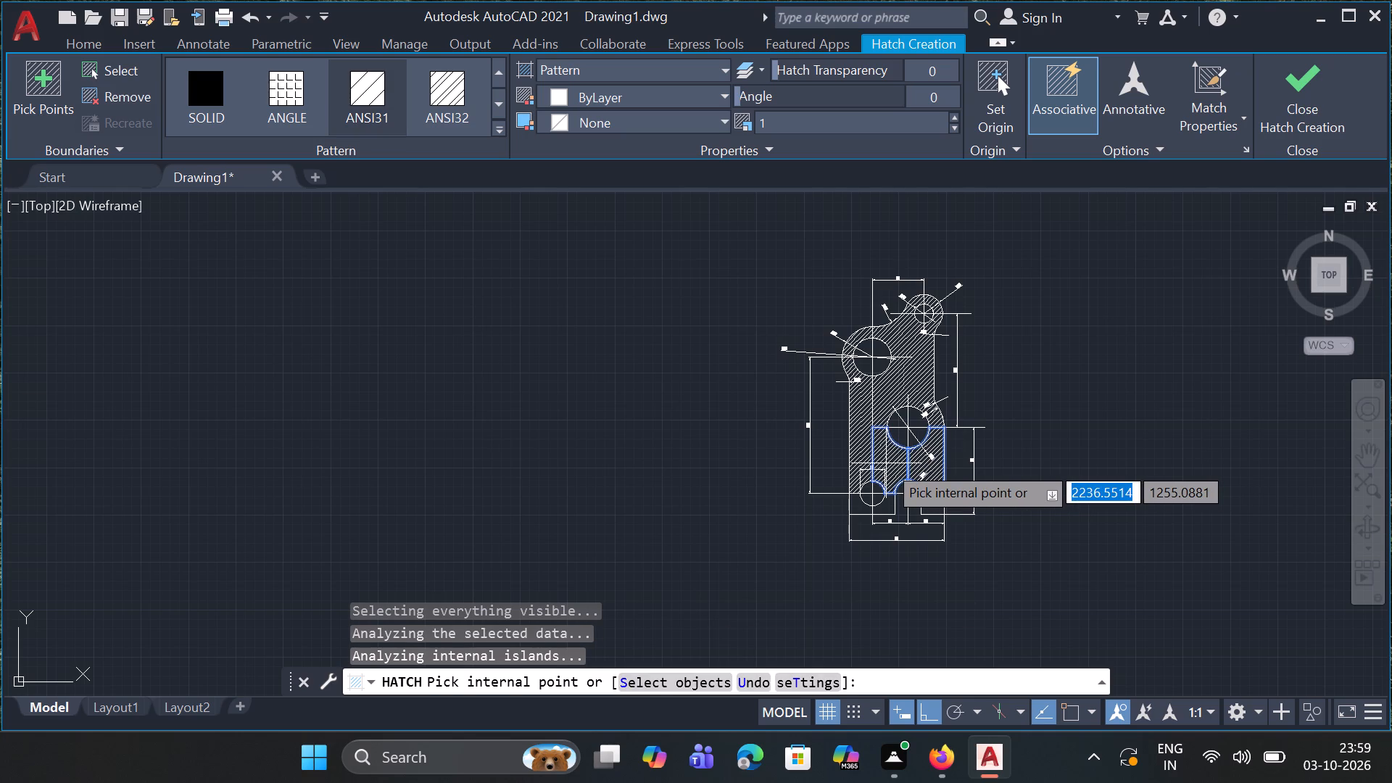
{"action": "left_click", "coordinate": [855, 503]}
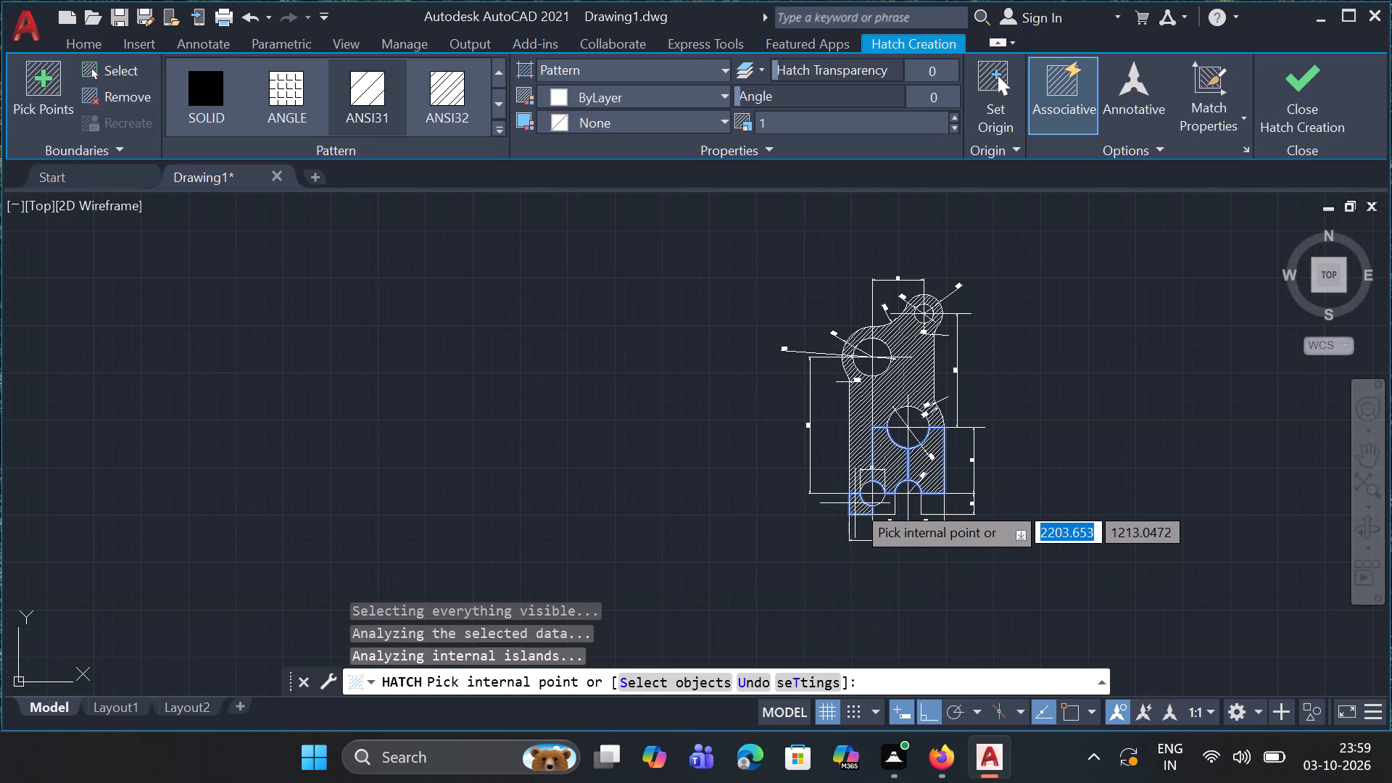
{"action": "left_click", "coordinate": [885, 506]}
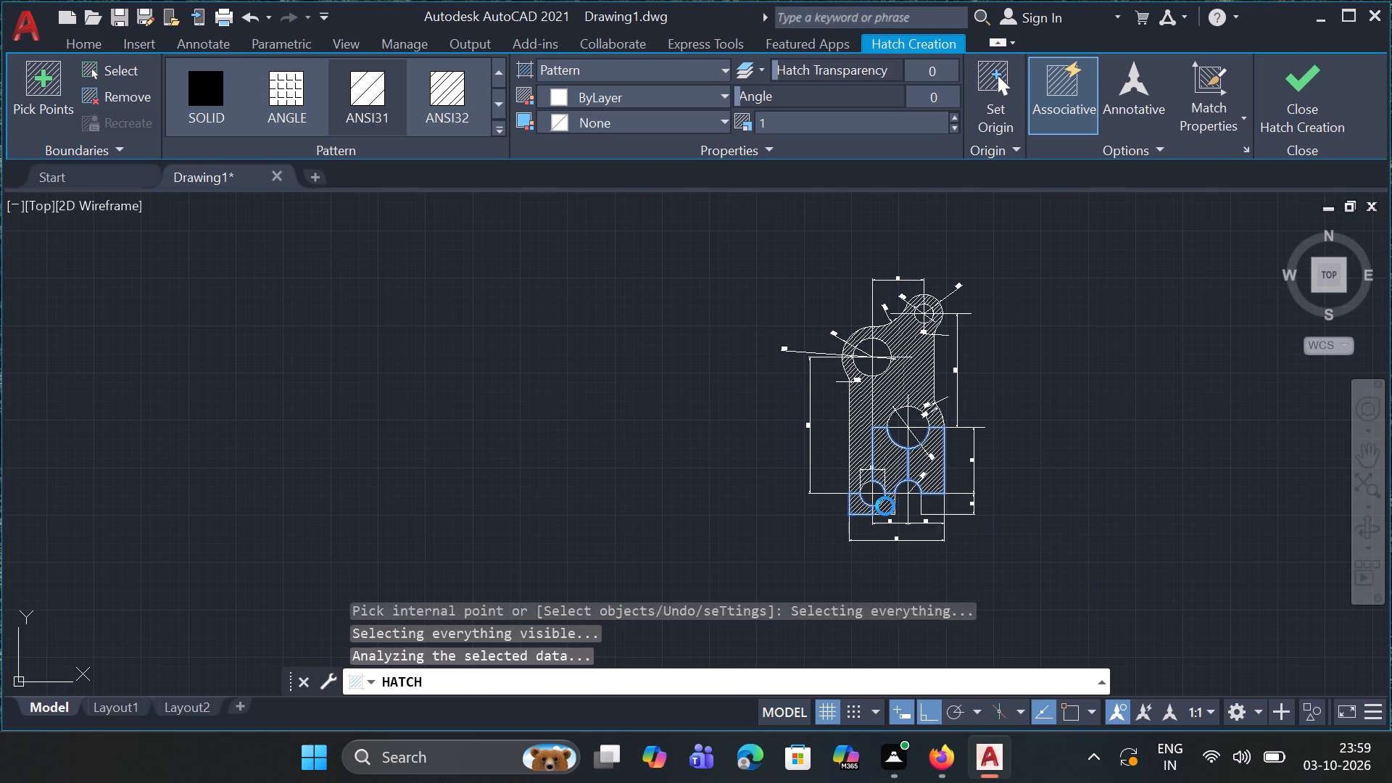
{"action": "left_click", "coordinate": [924, 504]}
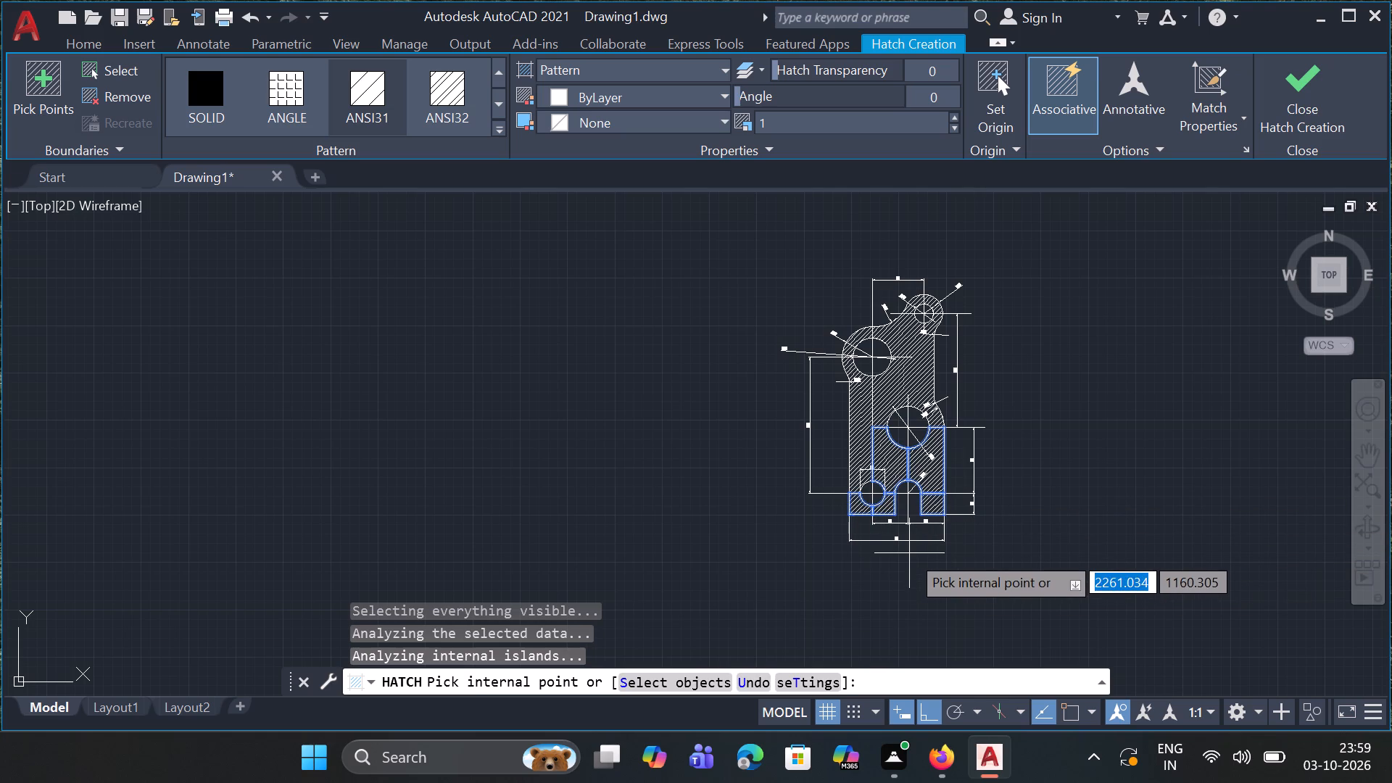
{"action": "key", "text": "Escape"}
{"action": "key", "text": "Escape"}
{"action": "key", "text": "Escape"}
{"action": "key", "text": "Escape"}
{"action": "key", "text": "Escape"}
{"action": "key", "text": "Escape"}
{"action": "key", "text": "Escape"}
{"action": "key", "text": "Escape"}
{"action": "key", "text": "Escape"}
{"action": "key", "text": "Escape"}
{"action": "key", "text": "Escape"}
{"action": "key", "text": "Escape"}
{"action": "key", "text": "Escape"}
{"action": "key", "text": "Escape"}
{"action": "key", "text": "Escape"}
{"action": "key", "text": "Escape"}
{"action": "key", "text": "Escape"}
{"action": "key", "text": "Escape"}
{"action": "key", "text": "Escape"}
{"action": "key", "text": "Escape"}
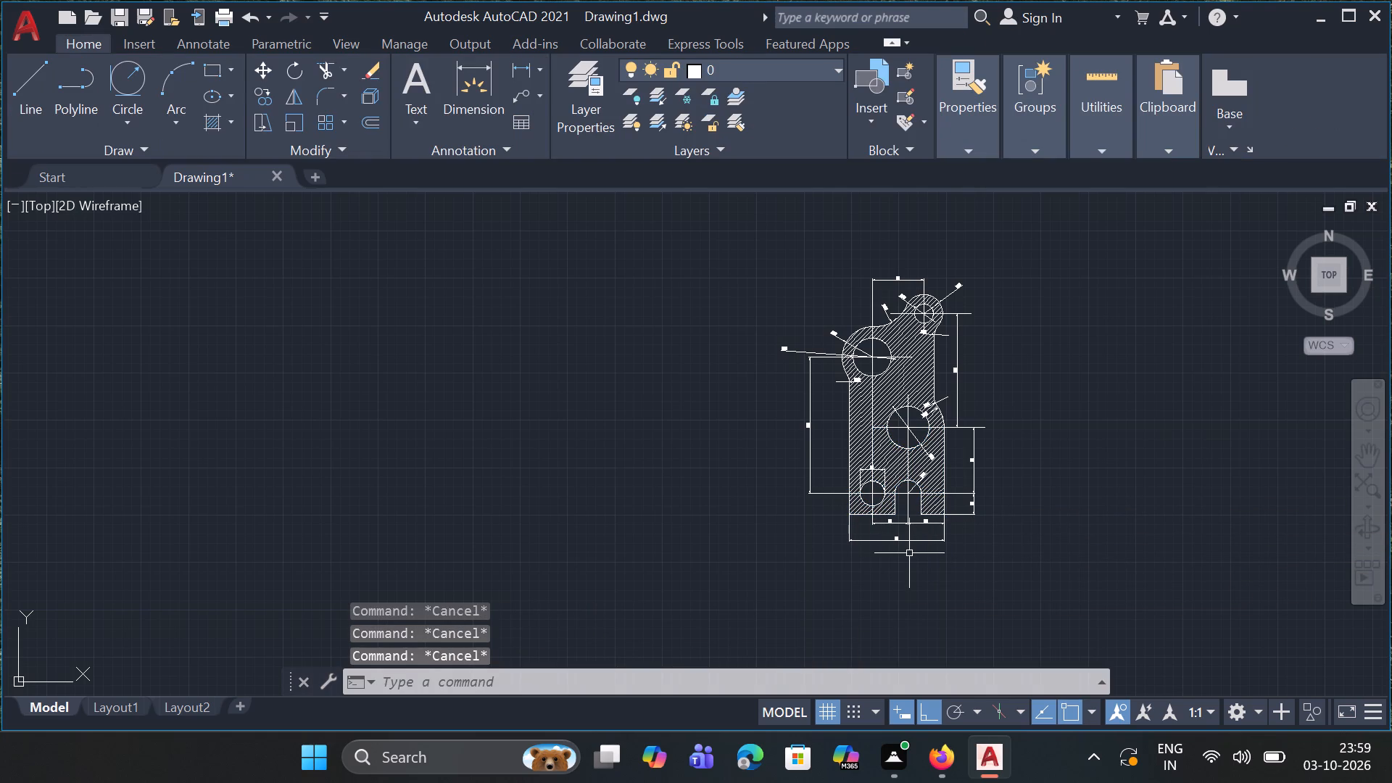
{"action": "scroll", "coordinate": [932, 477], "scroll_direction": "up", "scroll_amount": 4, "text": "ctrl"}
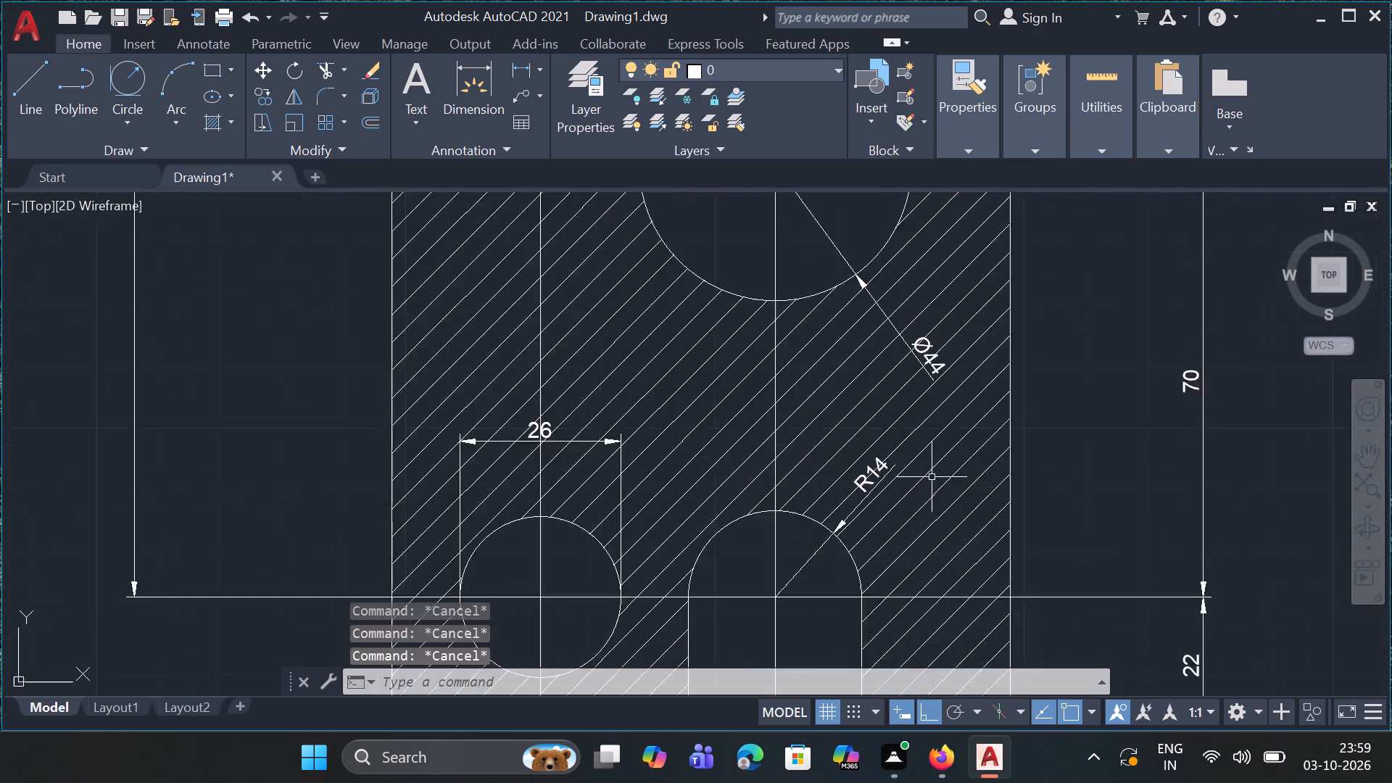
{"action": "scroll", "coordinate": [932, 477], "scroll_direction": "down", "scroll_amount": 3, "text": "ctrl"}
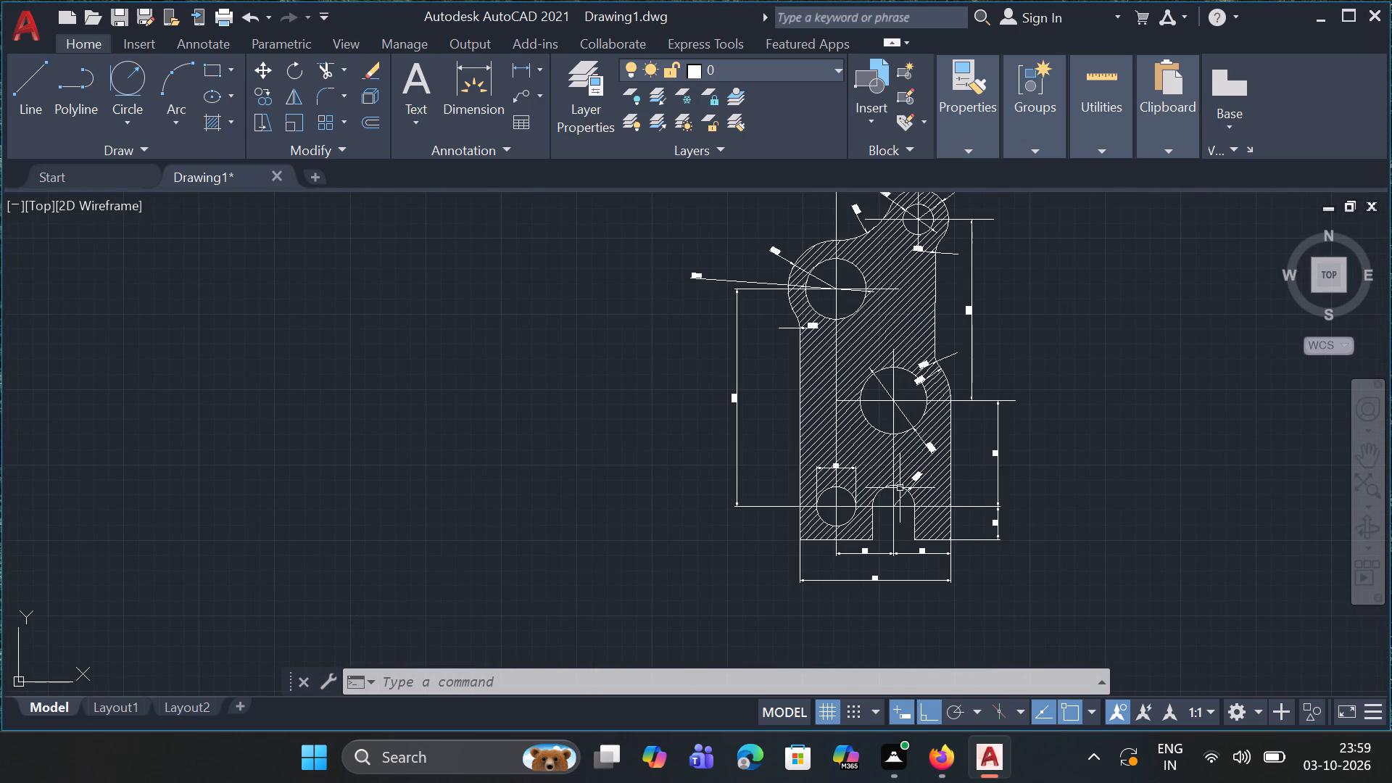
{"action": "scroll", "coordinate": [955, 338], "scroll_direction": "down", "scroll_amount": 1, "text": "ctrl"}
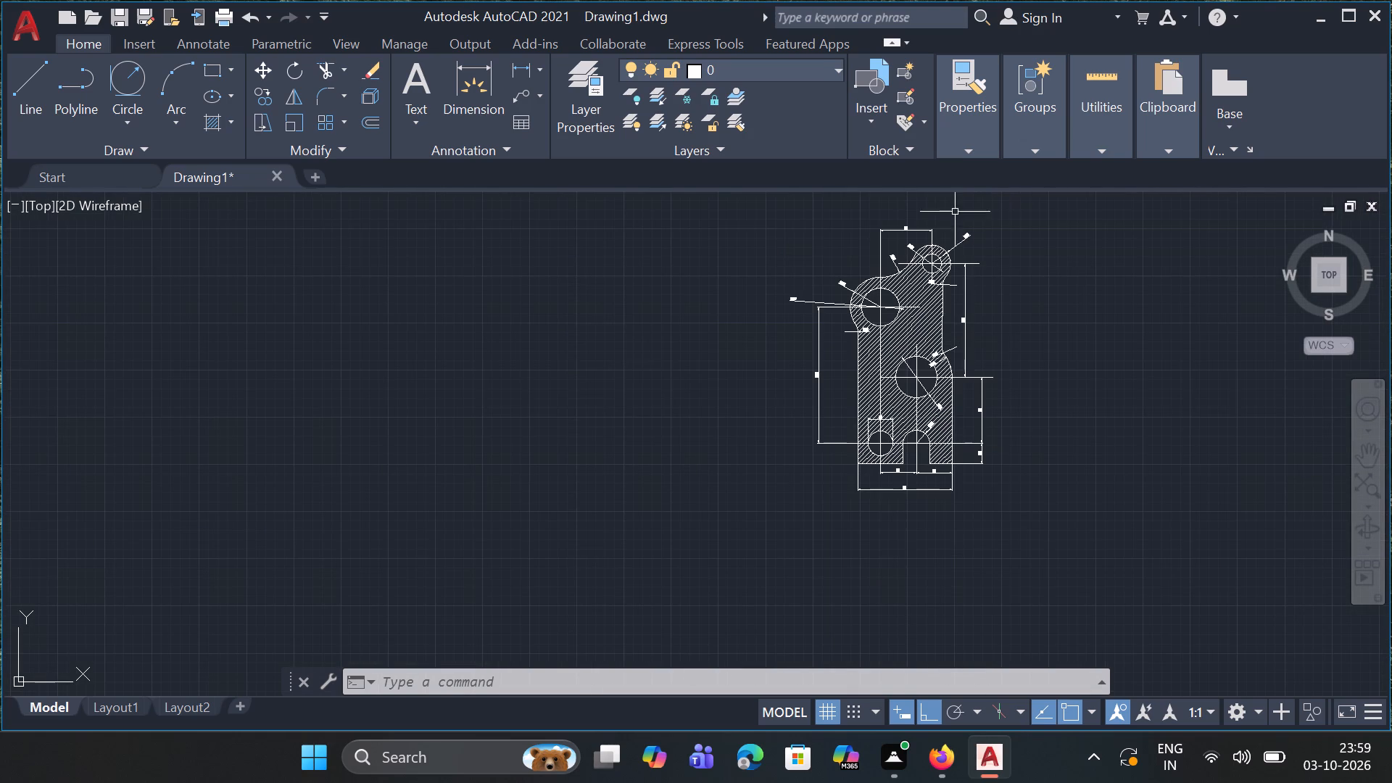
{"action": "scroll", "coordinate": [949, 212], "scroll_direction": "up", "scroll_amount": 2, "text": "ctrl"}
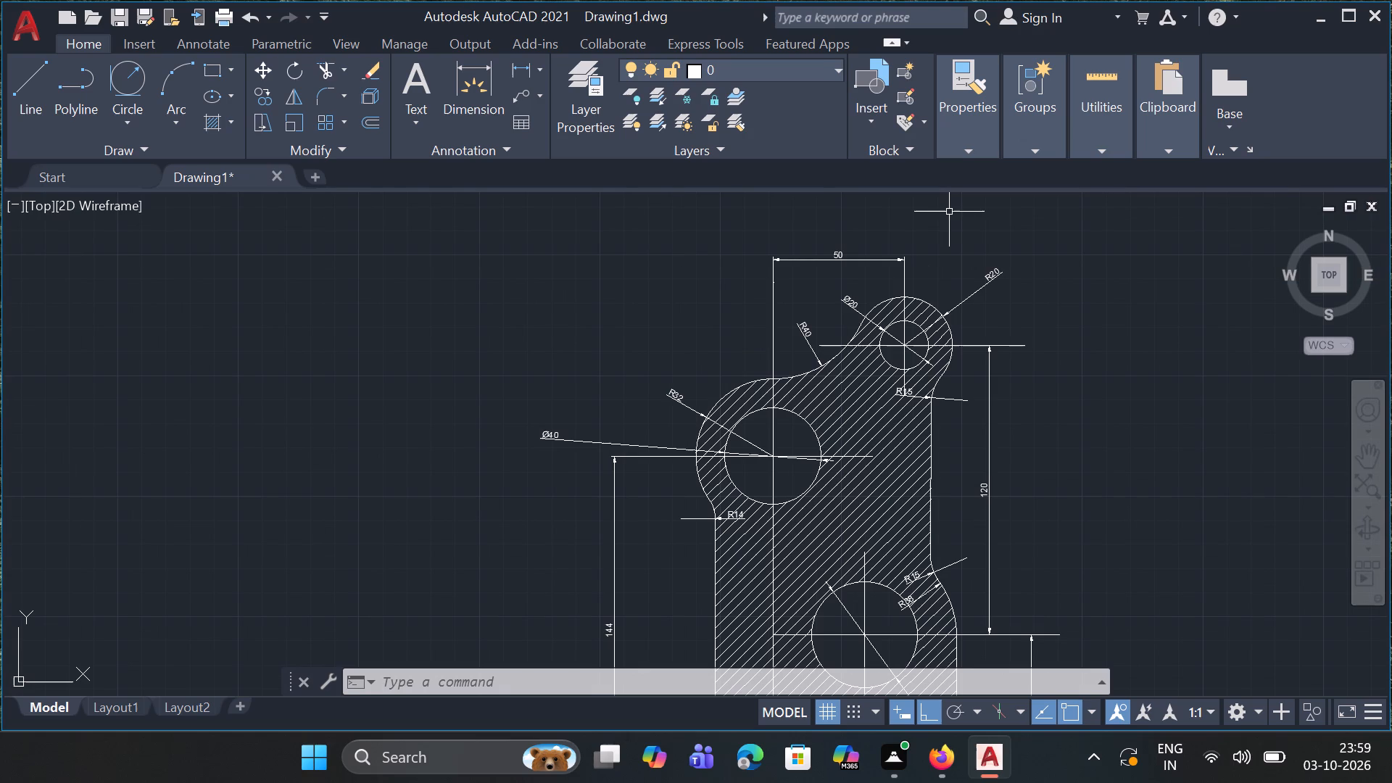
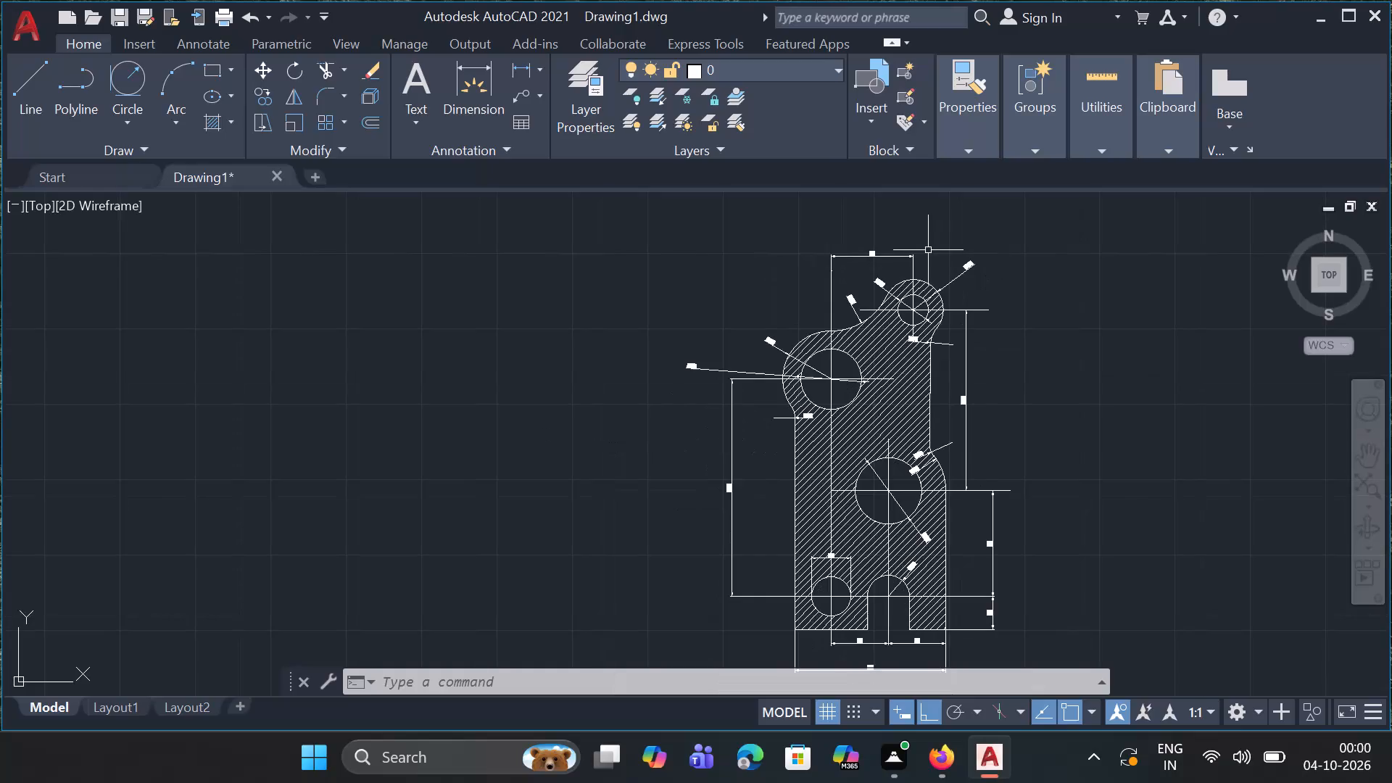
Move the vertical dimension between the top hole and the 44 mm hole outward, roughly in line with the vertical dimensions below it.
{"action": "scroll", "coordinate": [928, 250], "scroll_direction": "down", "scroll_amount": 2, "text": "ctrl"}
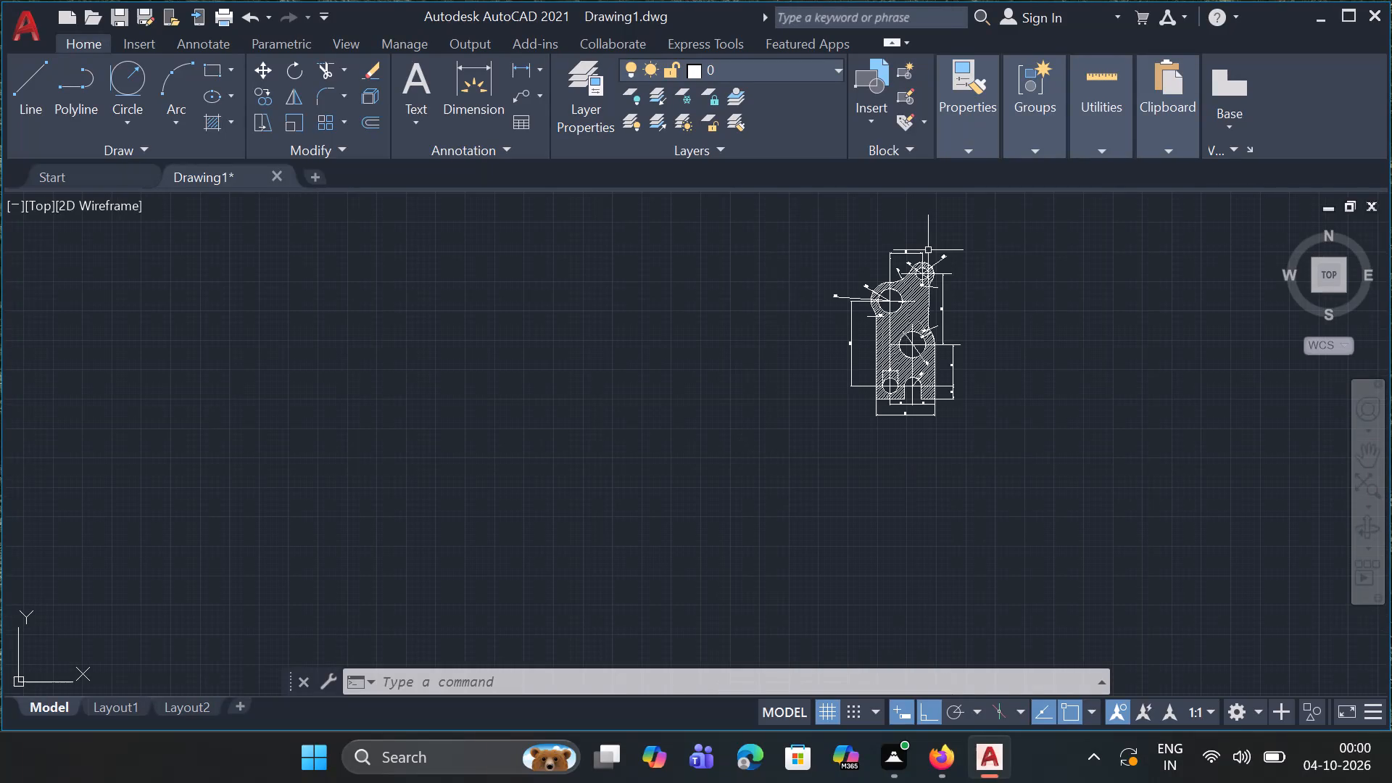
{"action": "scroll", "coordinate": [938, 242], "scroll_direction": "up", "scroll_amount": 2, "text": "ctrl"}
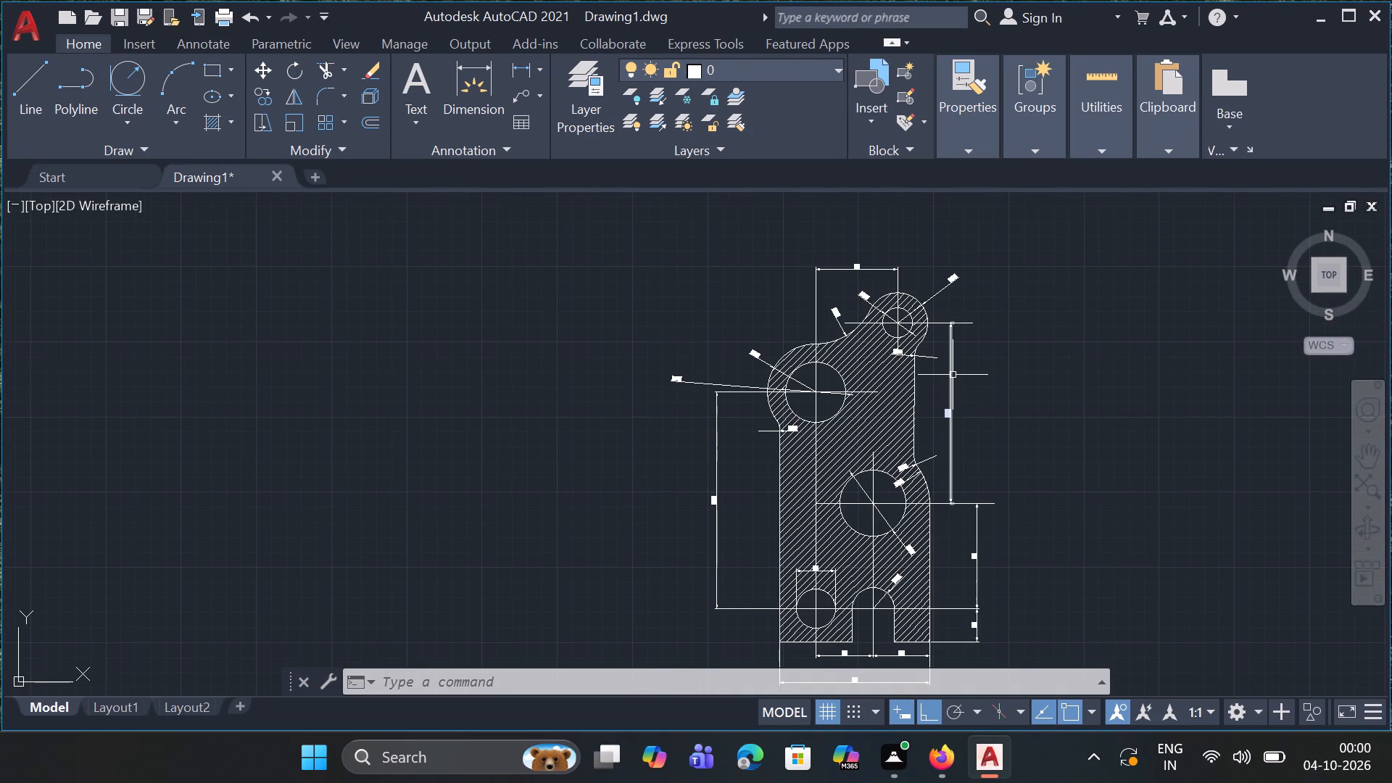
{"action": "left_click", "coordinate": [953, 375]}
{"action": "left_click", "coordinate": [948, 413]}
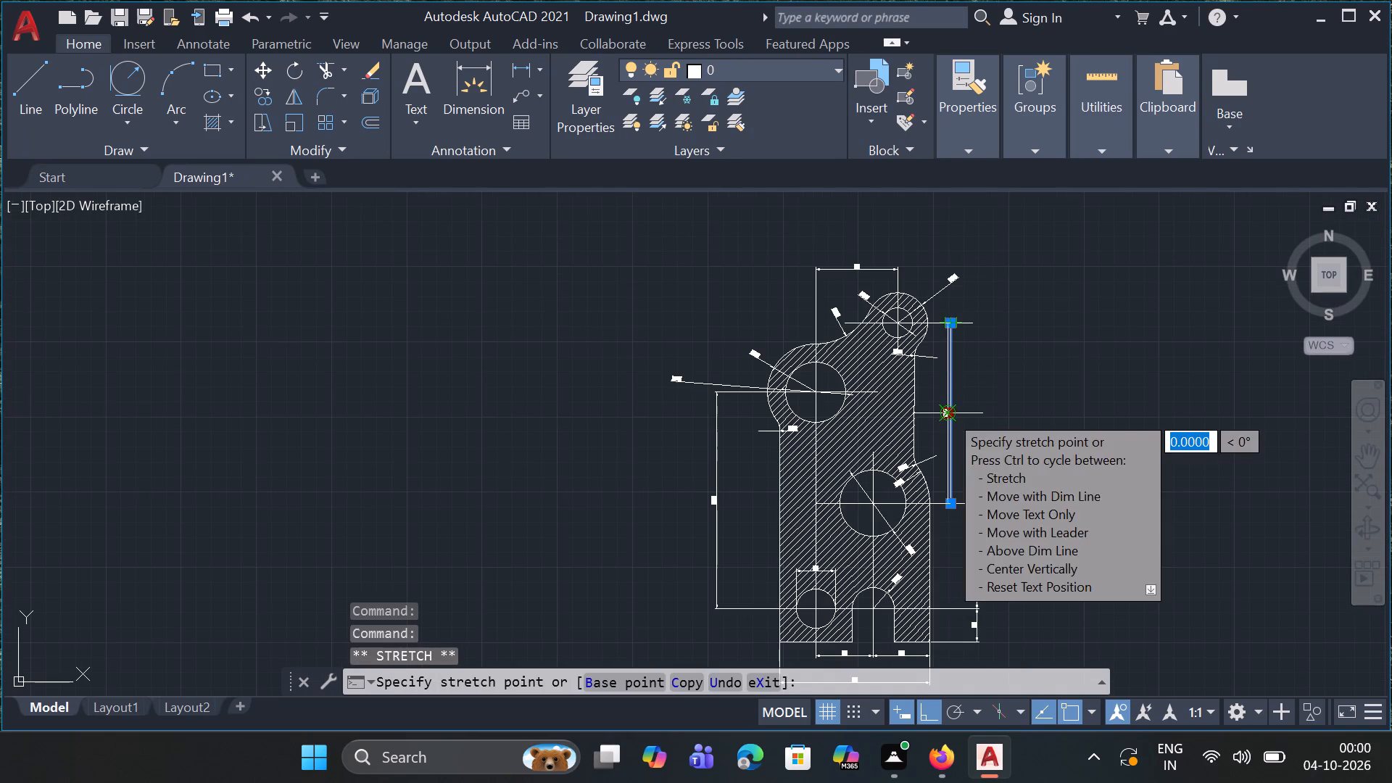
{"action": "left_click", "coordinate": [974, 418]}
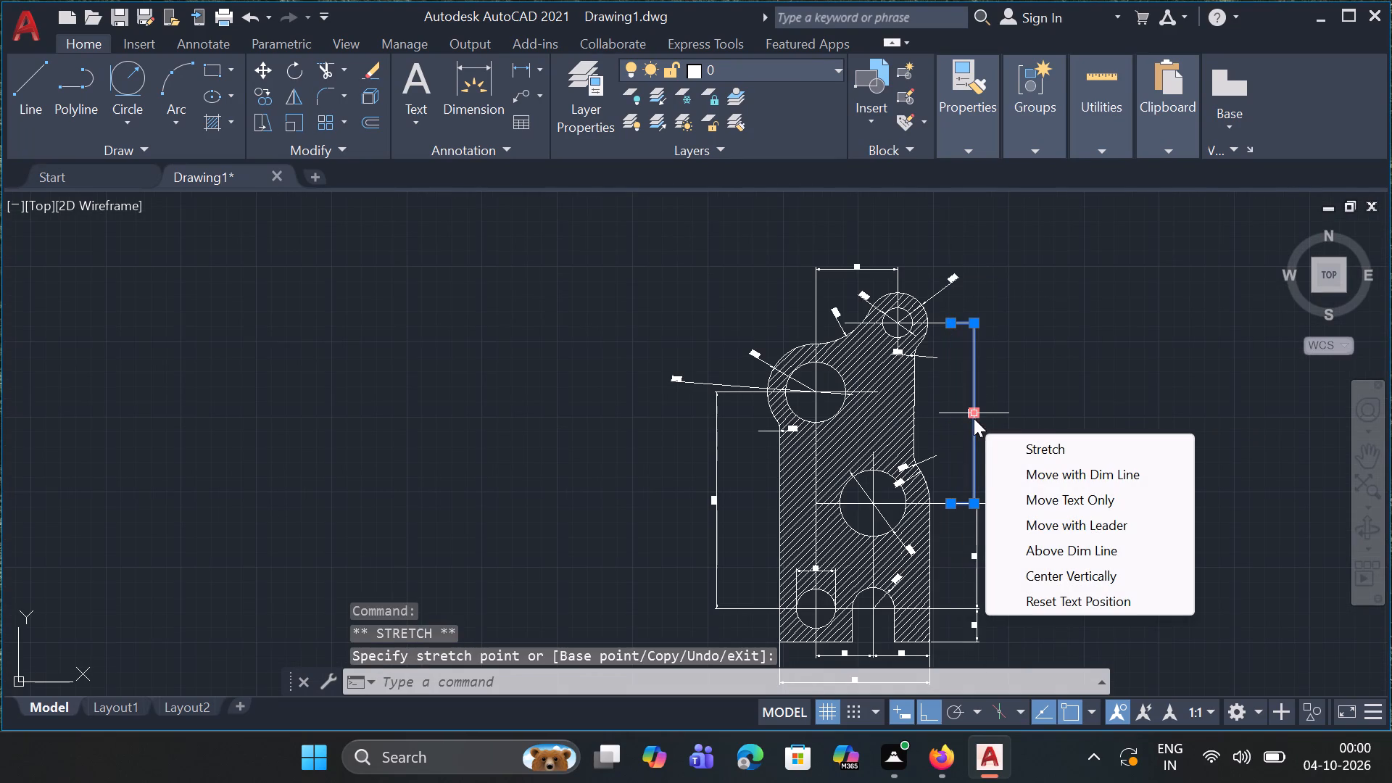
{"action": "key", "text": "Escape"}
{"action": "key", "text": "Escape"}
{"action": "key", "text": "Escape"}
{"action": "key", "text": "Escape"}
{"action": "key", "text": "Escape"}
{"action": "key", "text": "Escape"}
{"action": "key", "text": "Escape"}
{"action": "key", "text": "Escape"}
{"action": "key", "text": "Escape"}
{"action": "key", "text": "Escape"}
{"action": "key", "text": "Escape"}
{"action": "key", "text": "Escape"}
{"action": "key", "text": "Escape"}
{"action": "key", "text": "Escape"}
{"action": "key", "text": "Escape"}
{"action": "key", "text": "Escape"}
{"action": "key", "text": "Escape"}
{"action": "key", "text": "Escape"}
{"action": "key", "text": "Escape"}
{"action": "key", "text": "Escape"}
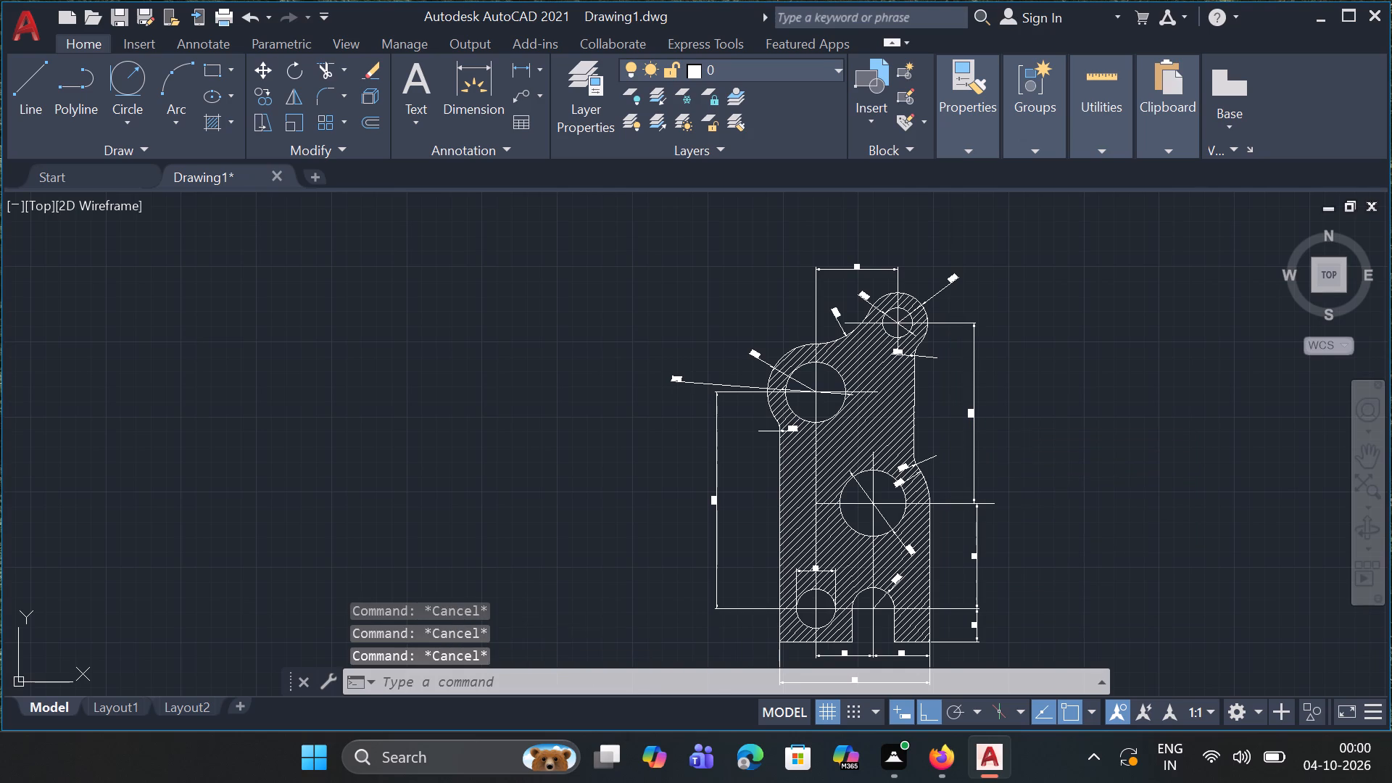
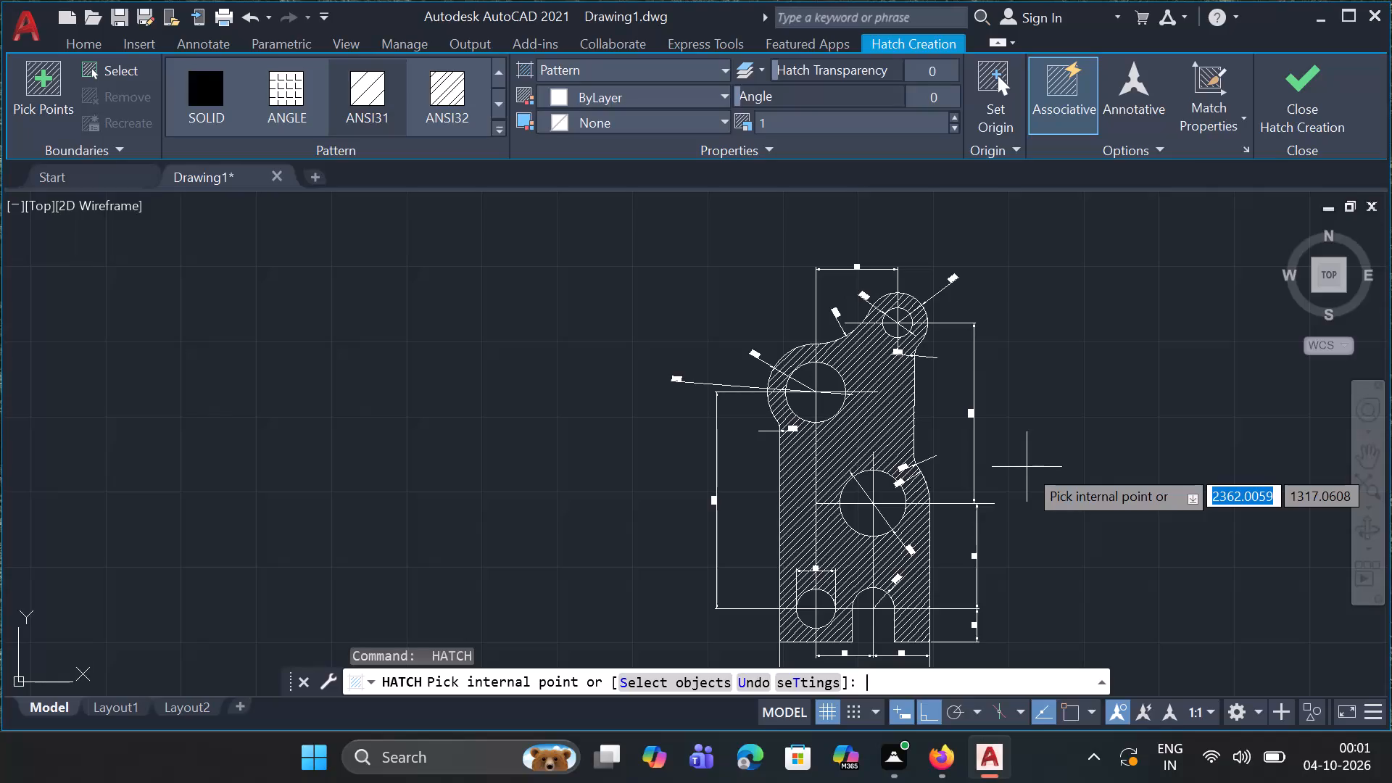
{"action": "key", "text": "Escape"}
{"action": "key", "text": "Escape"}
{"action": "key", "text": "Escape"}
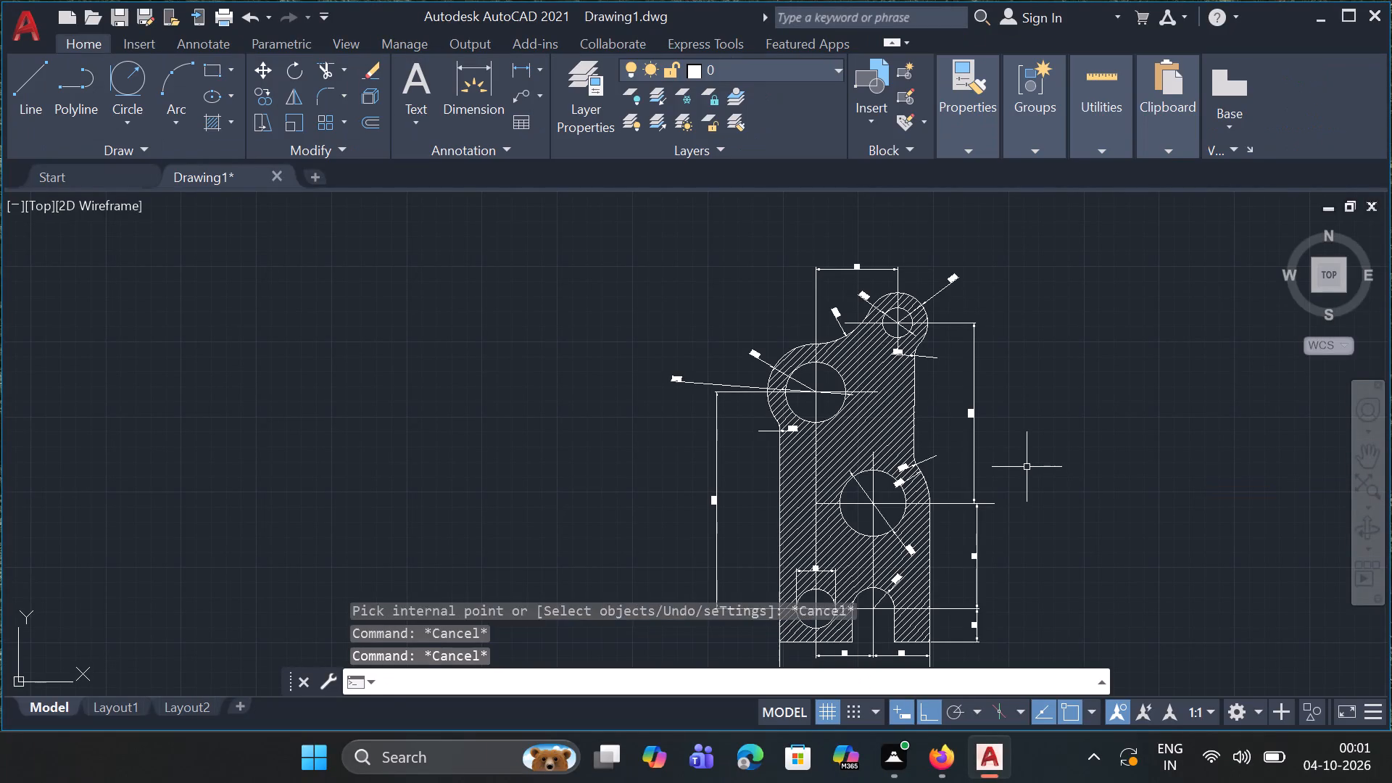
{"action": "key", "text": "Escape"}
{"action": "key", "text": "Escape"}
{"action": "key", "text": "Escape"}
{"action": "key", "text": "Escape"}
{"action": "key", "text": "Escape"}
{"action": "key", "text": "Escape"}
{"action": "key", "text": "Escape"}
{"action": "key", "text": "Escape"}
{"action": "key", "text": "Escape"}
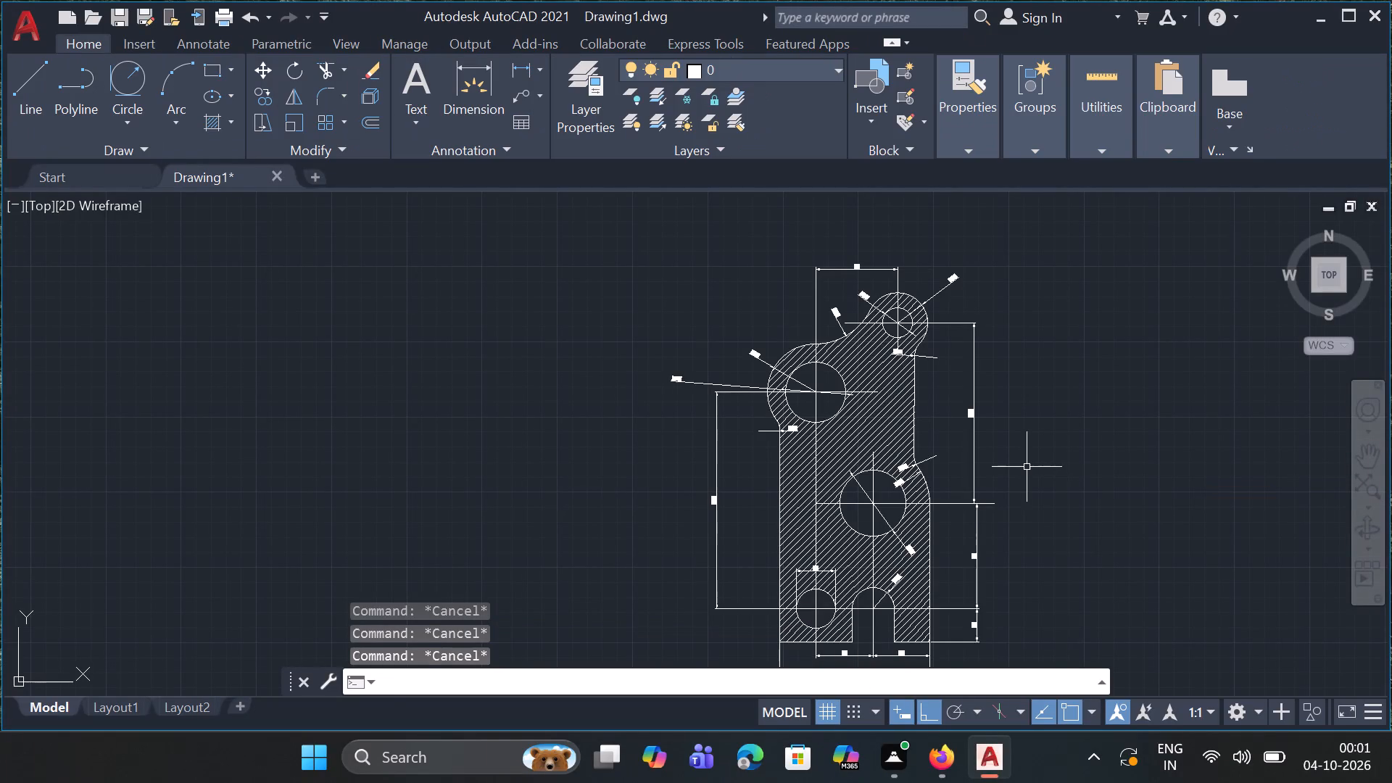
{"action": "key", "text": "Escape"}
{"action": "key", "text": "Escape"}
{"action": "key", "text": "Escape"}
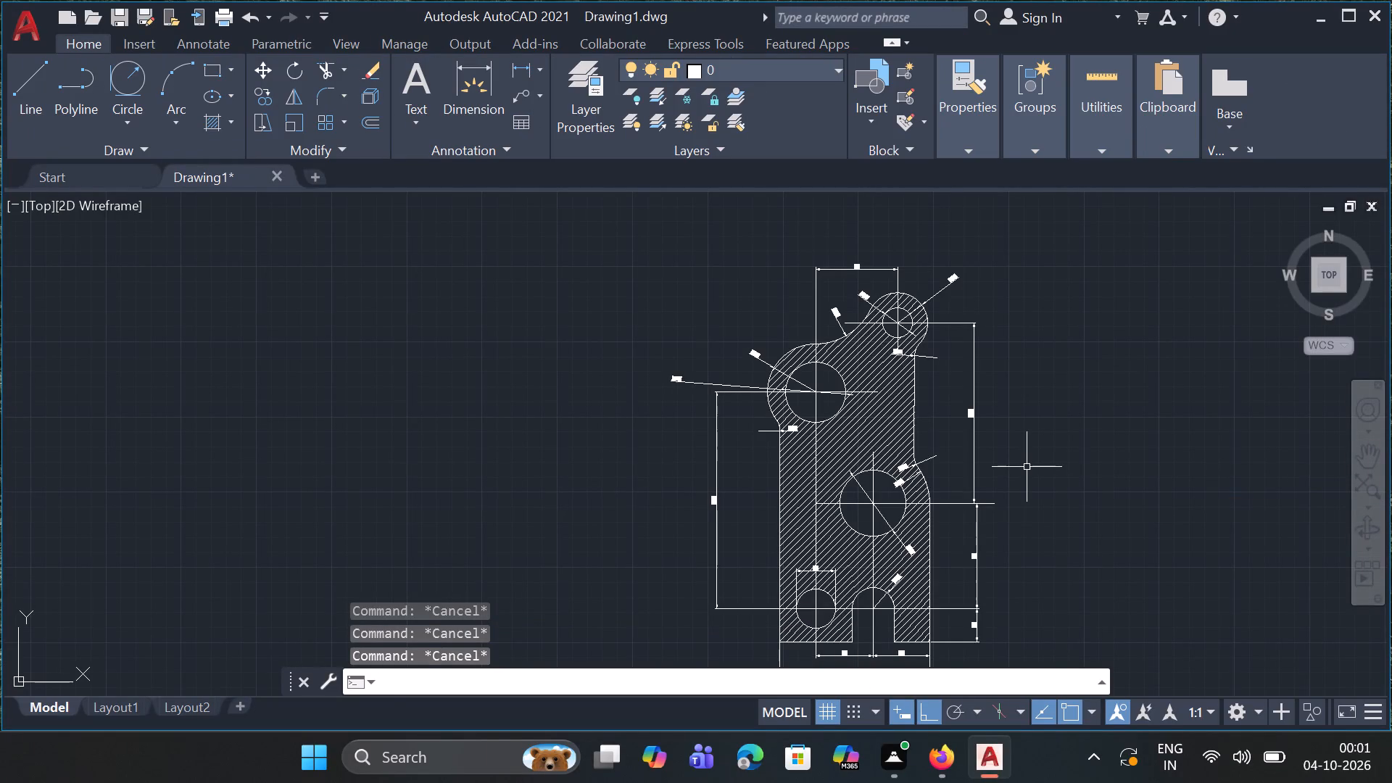
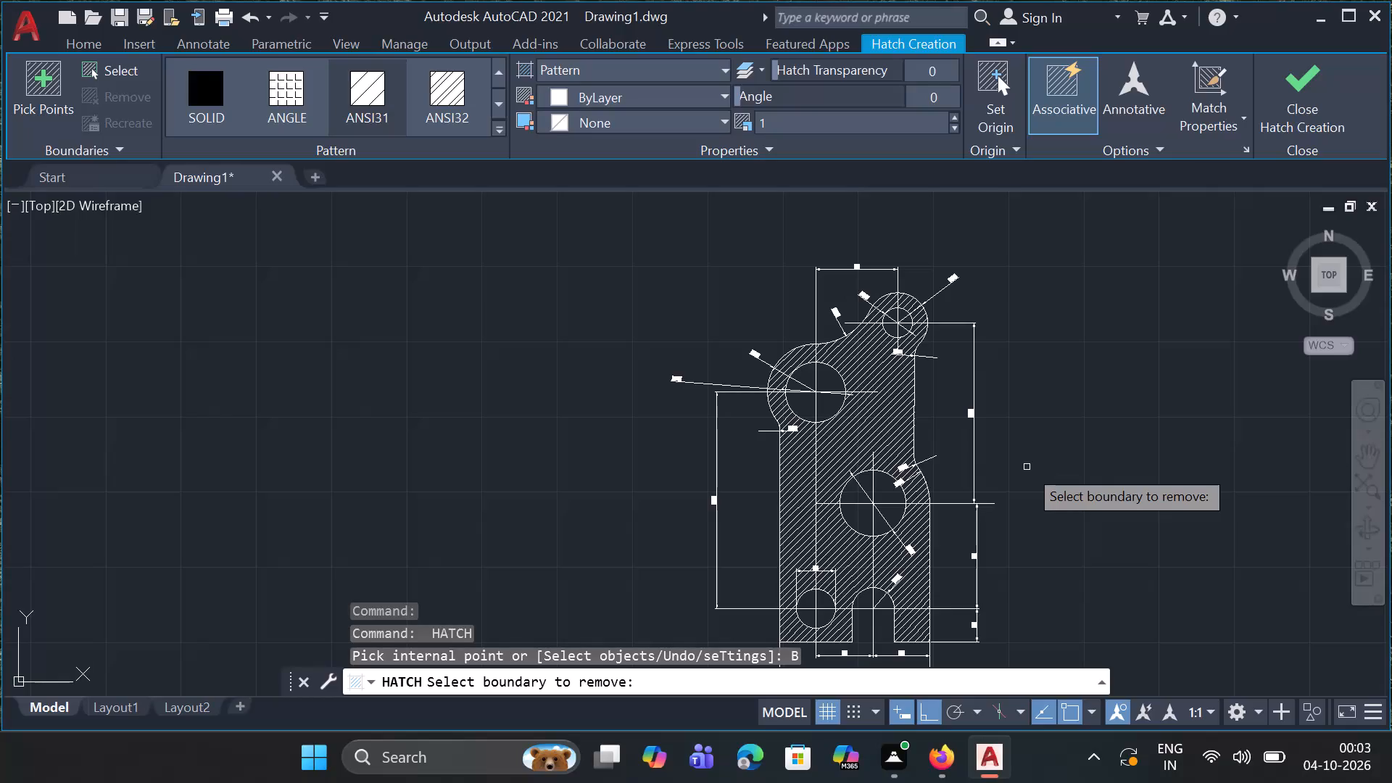
Leave the active Hatch command without removing any boundary.
{"action": "key", "text": "Escape"}
{"action": "key", "text": "Escape"}
{"action": "key", "text": "Escape"}
{"action": "key", "text": "Escape"}
{"action": "key", "text": "Escape"}
{"action": "key", "text": "Escape"}
{"action": "key", "text": "Escape"}
{"action": "key", "text": "Escape"}
{"action": "key", "text": "Escape"}
{"action": "key", "text": "Escape"}
{"action": "key", "text": "Escape"}
{"action": "key", "text": "Escape"}
{"action": "key", "text": "Escape"}
{"action": "key", "text": "Escape"}
{"action": "key", "text": "Escape"}
{"action": "key", "text": "Escape"}
{"action": "key", "text": "Escape"}
{"action": "key", "text": "Escape"}
{"action": "key", "text": "Escape"}
{"action": "key", "text": "Escape"}
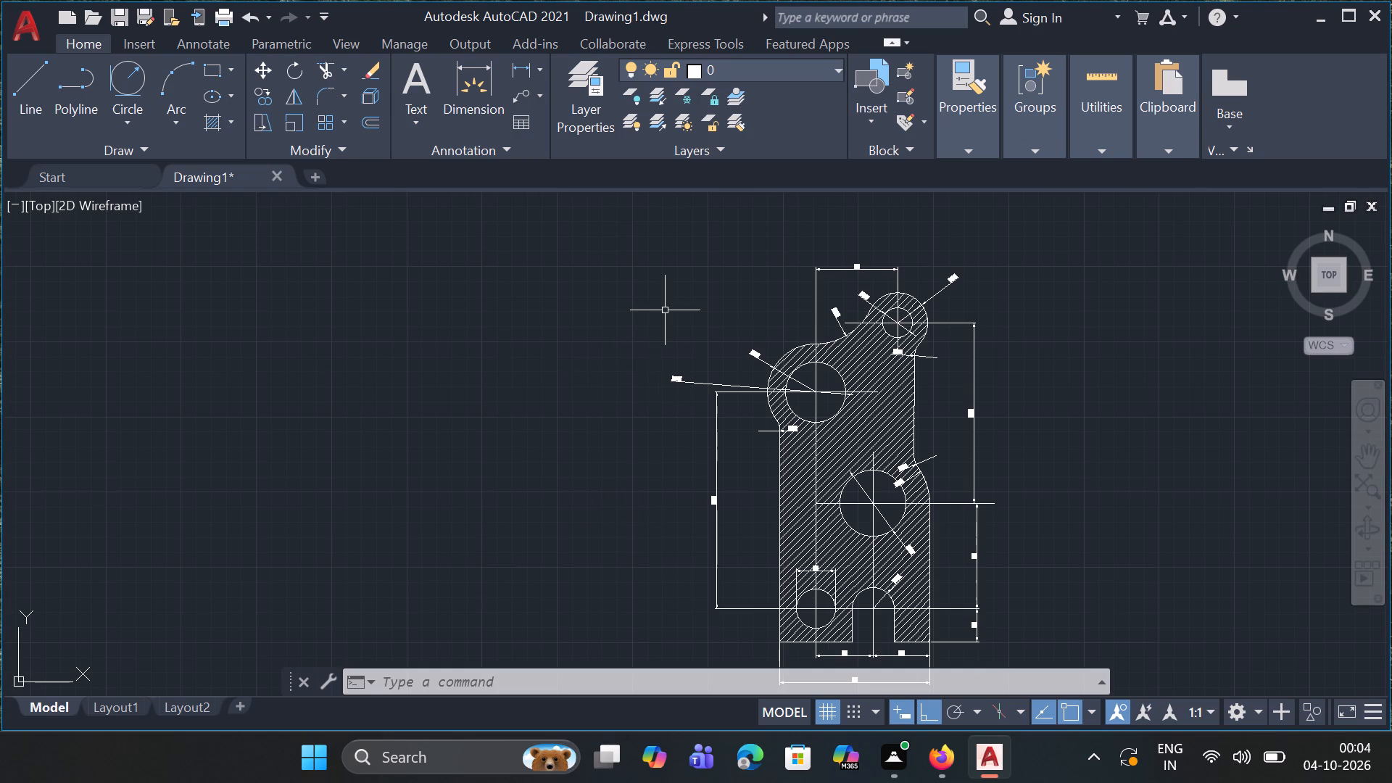
Examine the dimensioned, hatched profile up close and as a whole, from the upper arcs and holes to the slotted base.
{"action": "scroll", "coordinate": [665, 310], "scroll_direction": "down", "scroll_amount": 1, "text": "ctrl"}
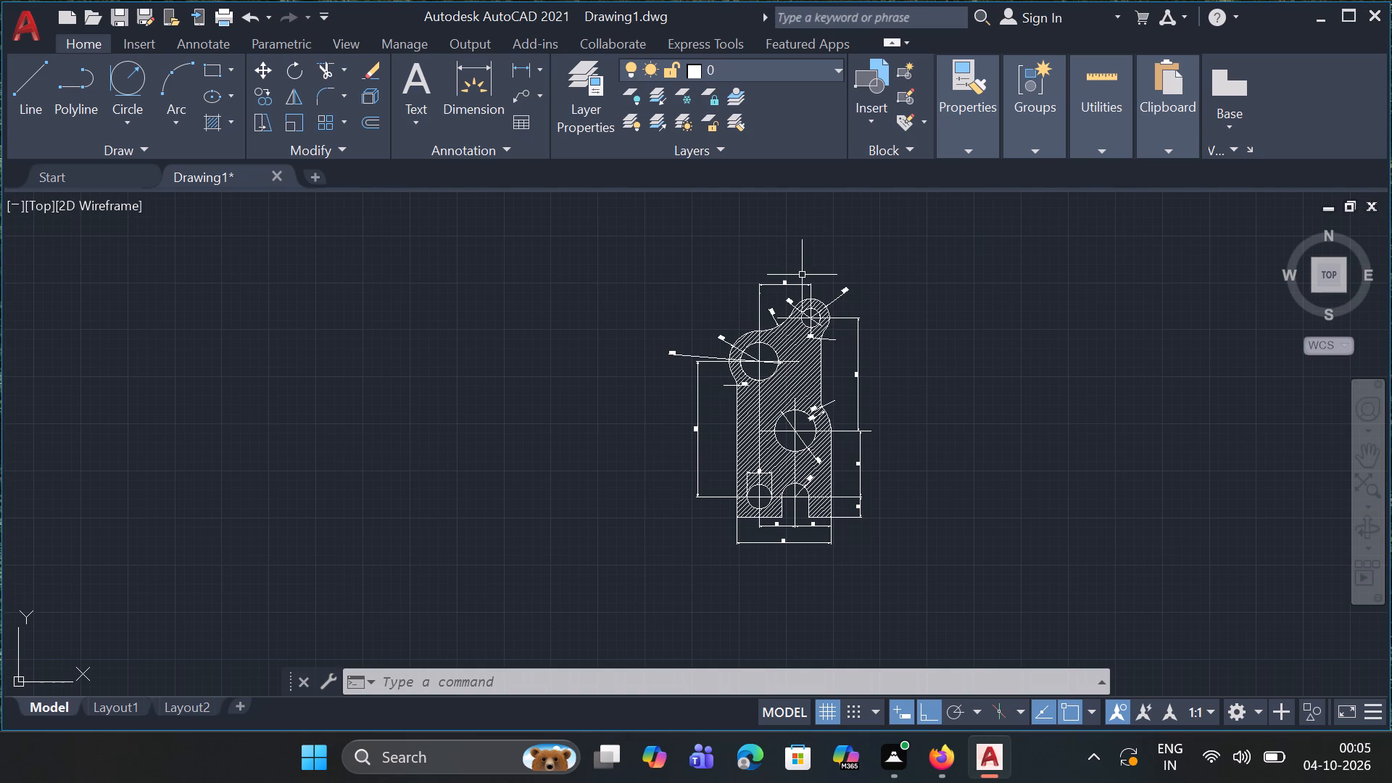
{"action": "scroll", "coordinate": [803, 275], "scroll_direction": "up", "scroll_amount": 4, "text": "ctrl"}
{"action": "scroll", "coordinate": [803, 275], "scroll_direction": "down", "scroll_amount": 3, "text": "ctrl"}
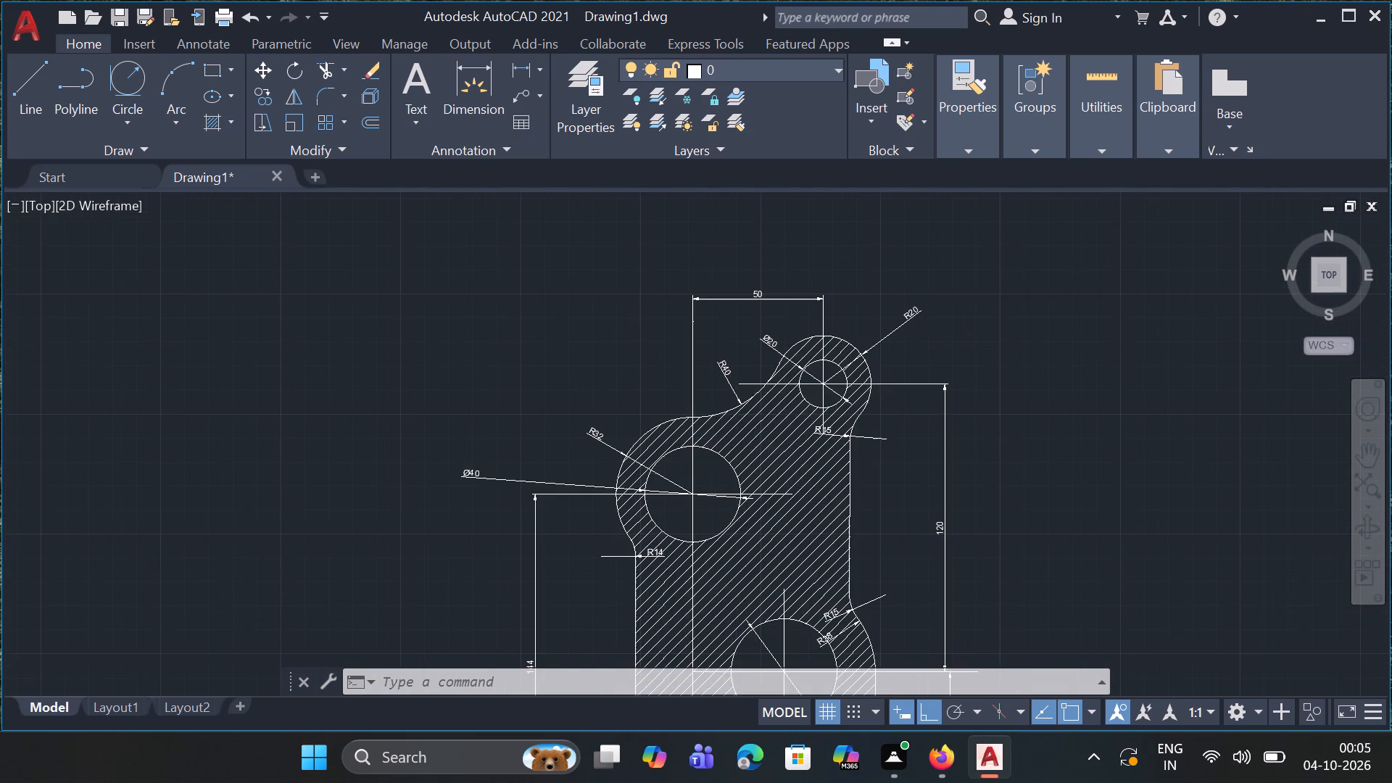
{"action": "scroll", "coordinate": [803, 275], "scroll_direction": "down", "scroll_amount": 1, "text": "ctrl"}
{"action": "scroll", "coordinate": [844, 355], "scroll_direction": "up", "scroll_amount": 1, "text": "ctrl"}
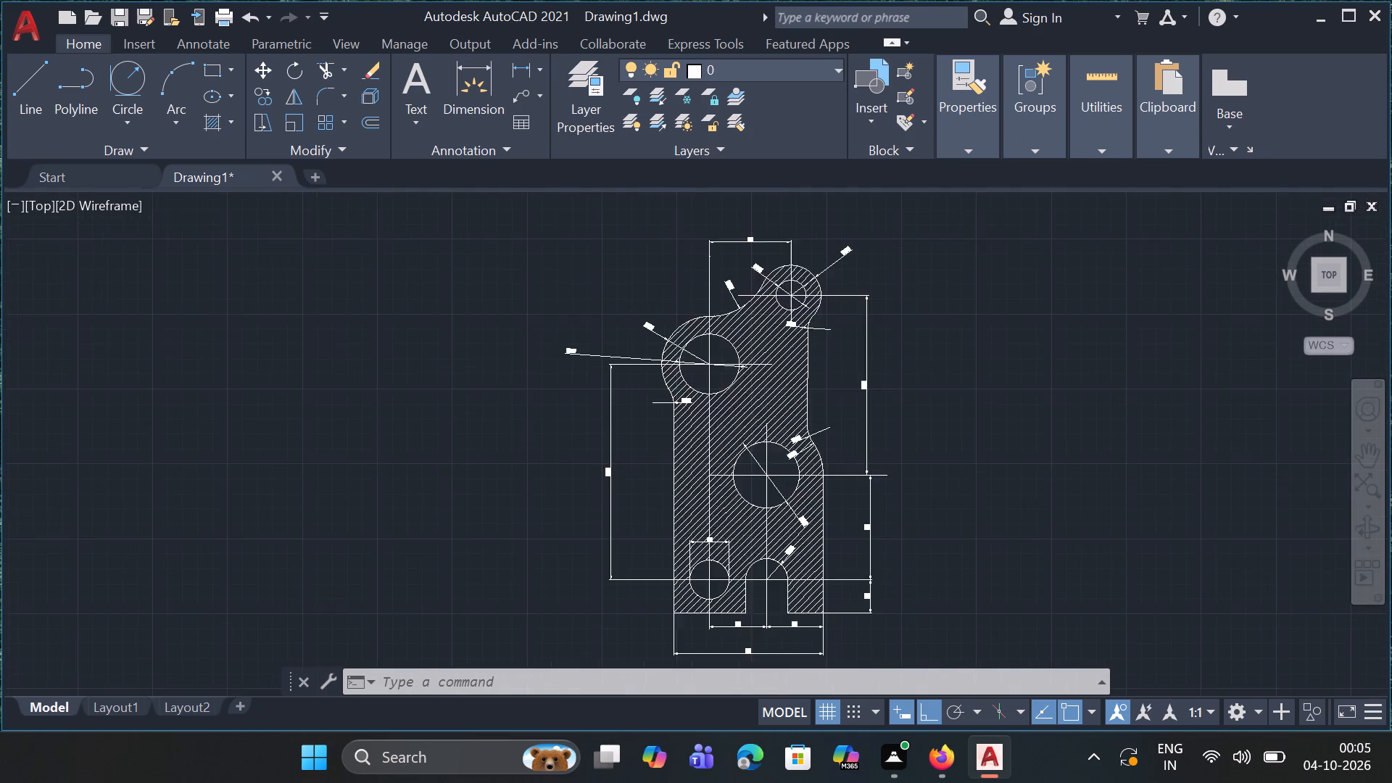
{"action": "scroll", "coordinate": [844, 355], "scroll_direction": "up", "scroll_amount": 2, "text": "ctrl"}
{"action": "scroll", "coordinate": [844, 355], "scroll_direction": "down", "scroll_amount": 3, "text": "ctrl"}
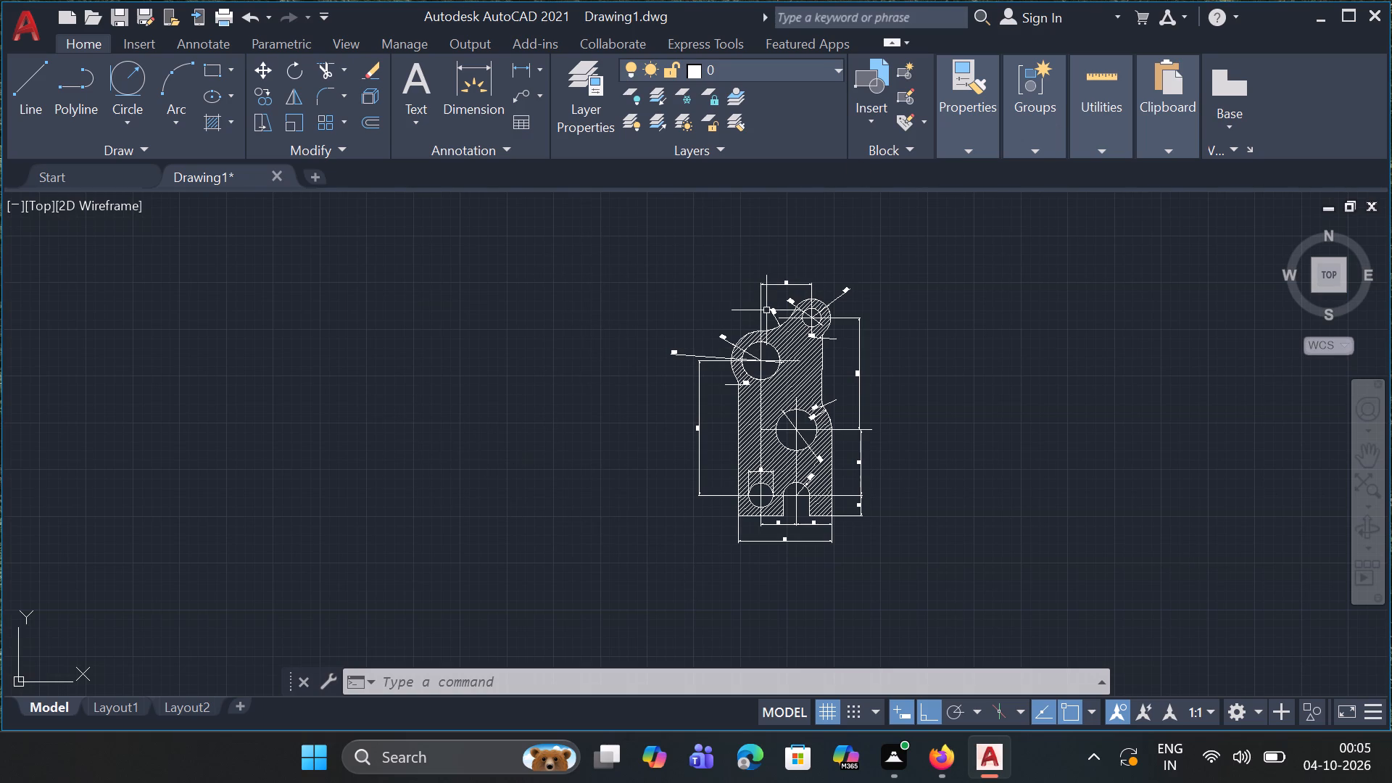
{"action": "scroll", "coordinate": [766, 310], "scroll_direction": "up", "scroll_amount": 5, "text": "ctrl"}
{"action": "scroll", "coordinate": [766, 310], "scroll_direction": "down", "scroll_amount": 5, "text": "ctrl"}
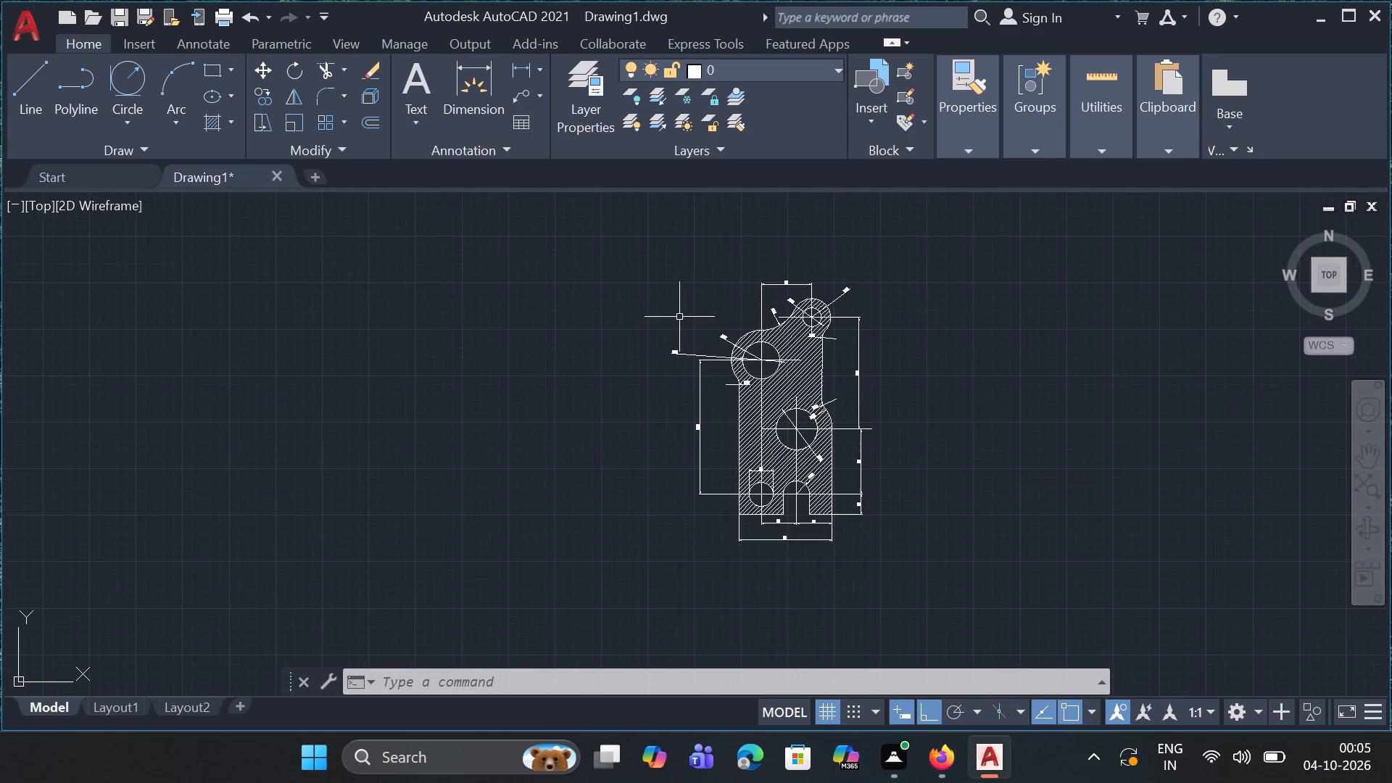
{"action": "scroll", "coordinate": [770, 362], "scroll_direction": "up", "scroll_amount": 6, "text": "ctrl"}
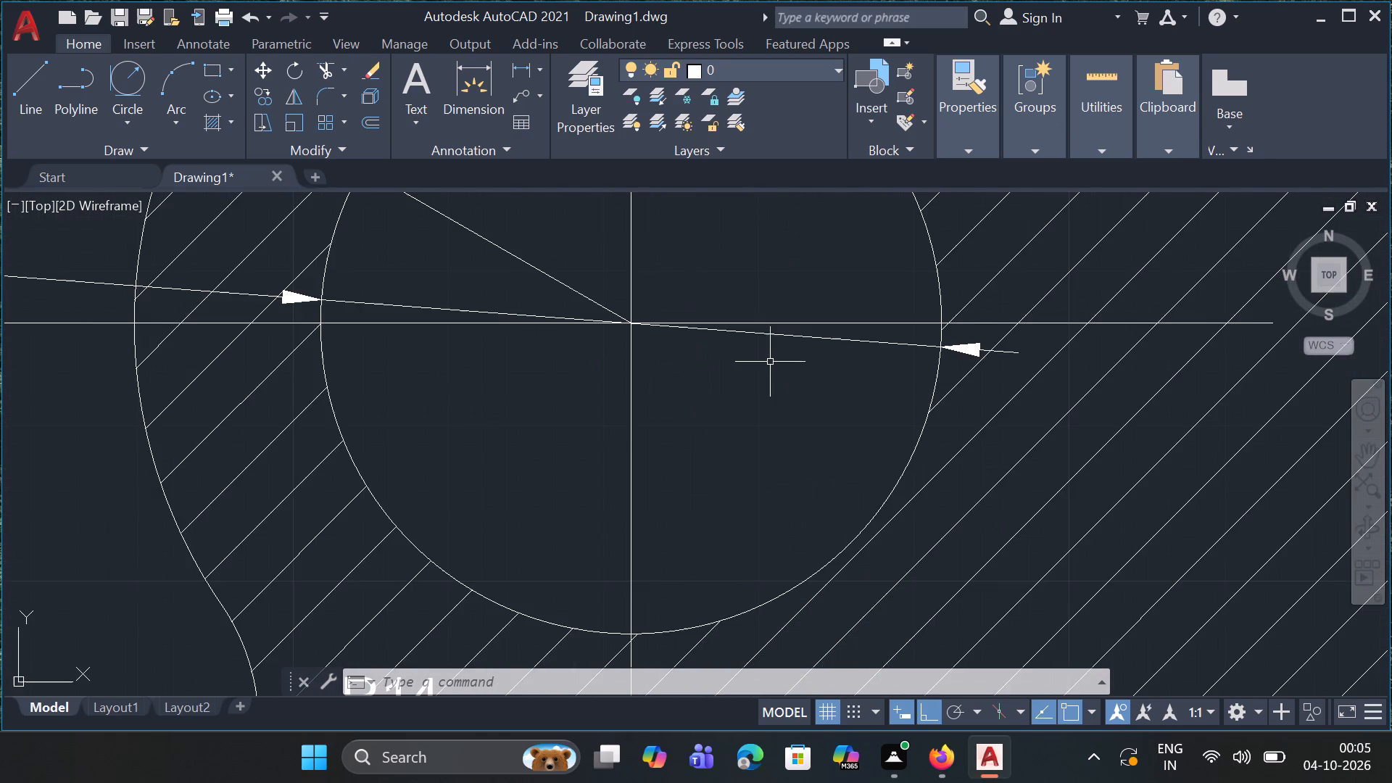
{"action": "scroll", "coordinate": [770, 362], "scroll_direction": "down", "scroll_amount": 4, "text": "ctrl"}
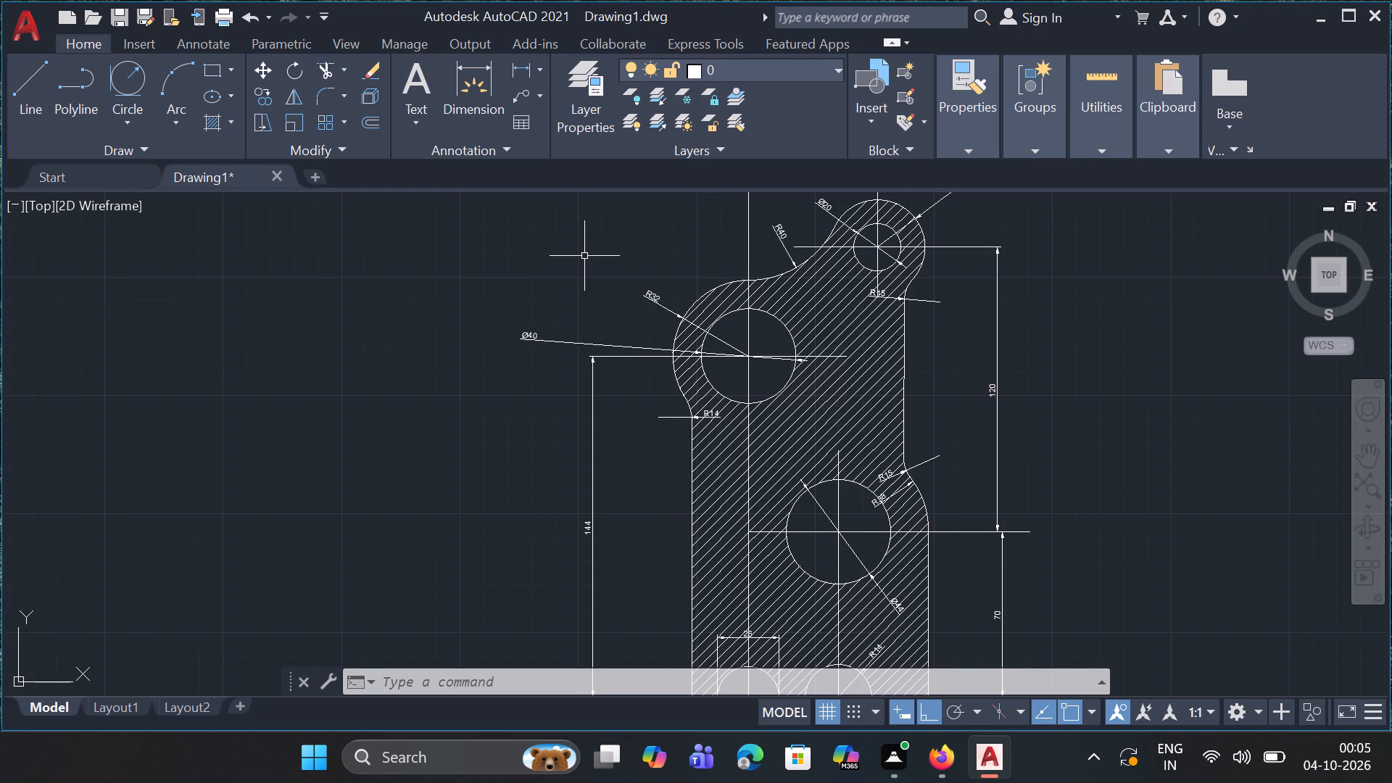
{"action": "scroll", "coordinate": [584, 256], "scroll_direction": "down", "scroll_amount": 2, "text": "ctrl"}
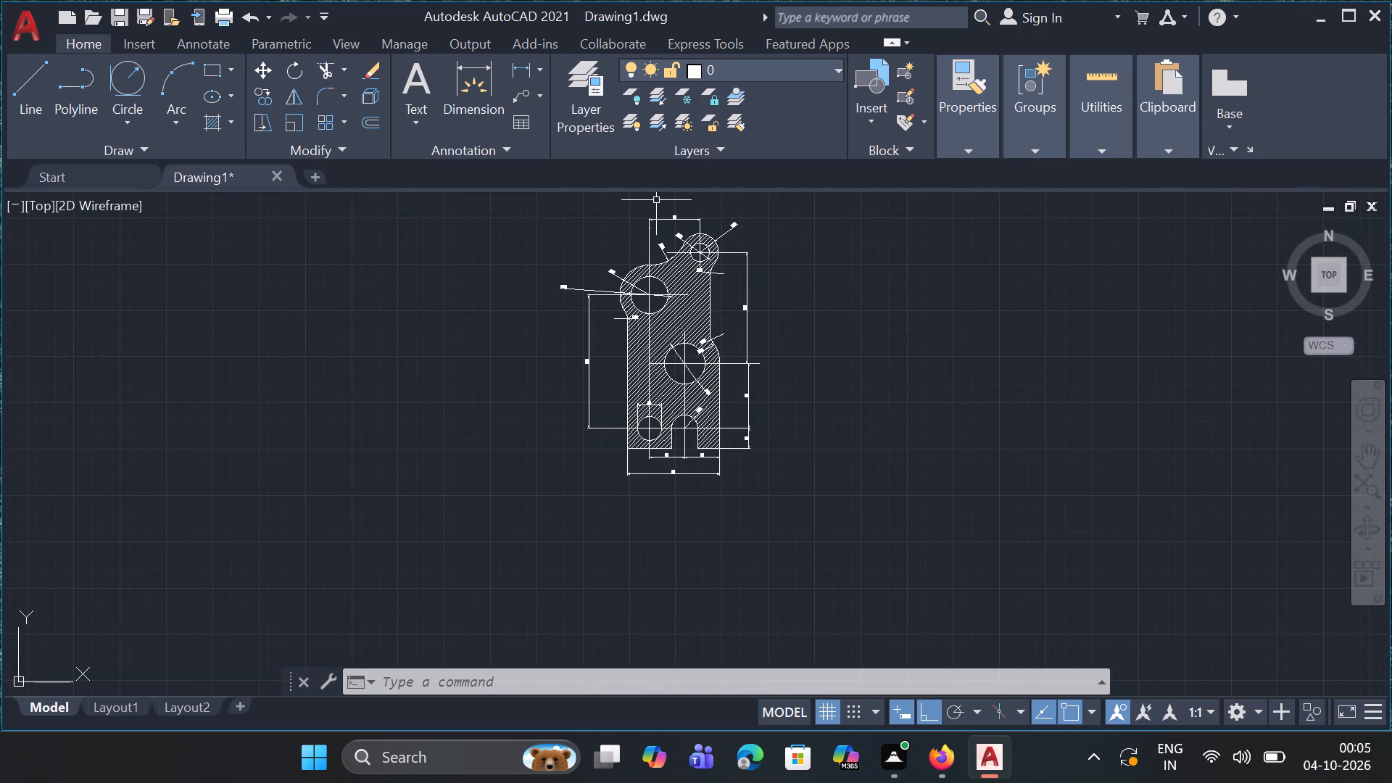
{"action": "scroll", "coordinate": [656, 200], "scroll_direction": "up", "scroll_amount": 2, "text": "ctrl"}
{"action": "scroll", "coordinate": [656, 200], "scroll_direction": "down", "scroll_amount": 2, "text": "ctrl"}
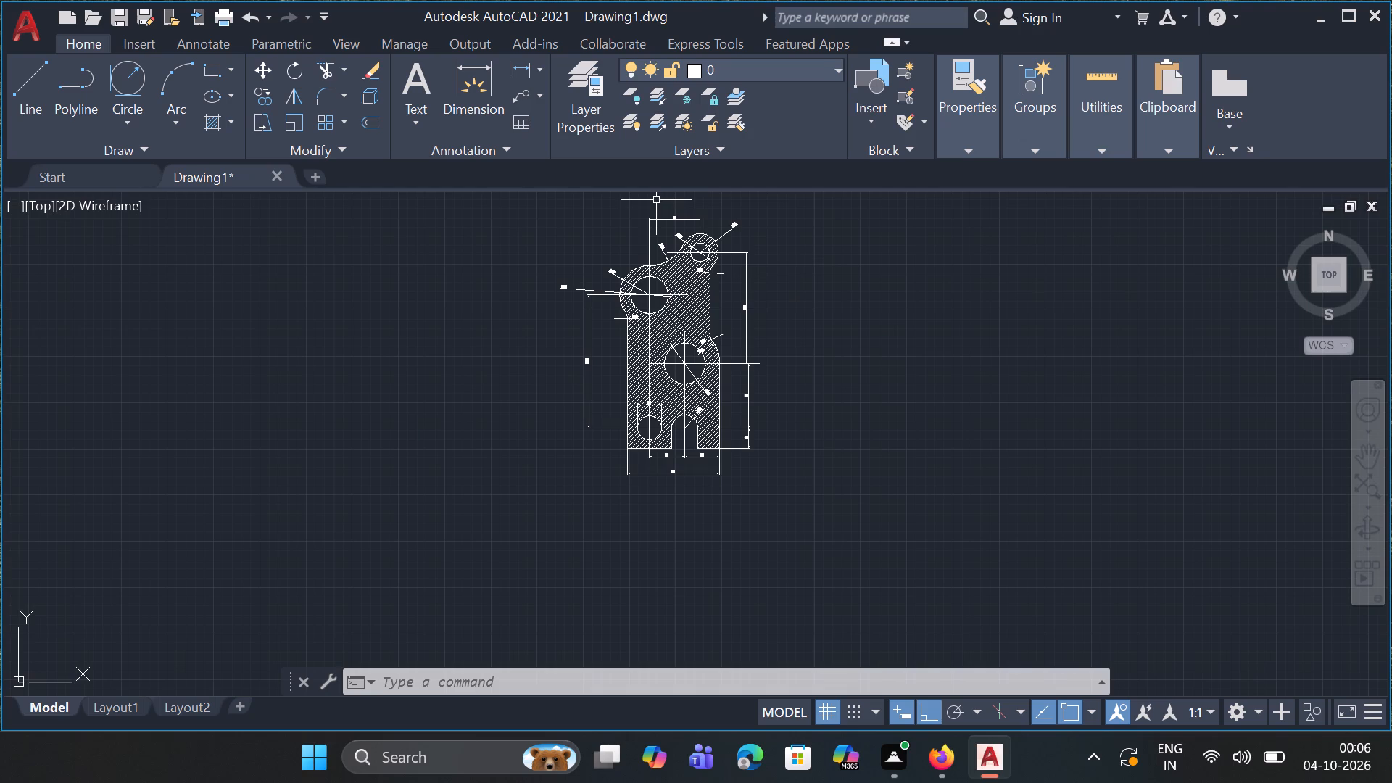
{"action": "scroll", "coordinate": [656, 200], "scroll_direction": "up", "scroll_amount": 1, "text": "ctrl"}
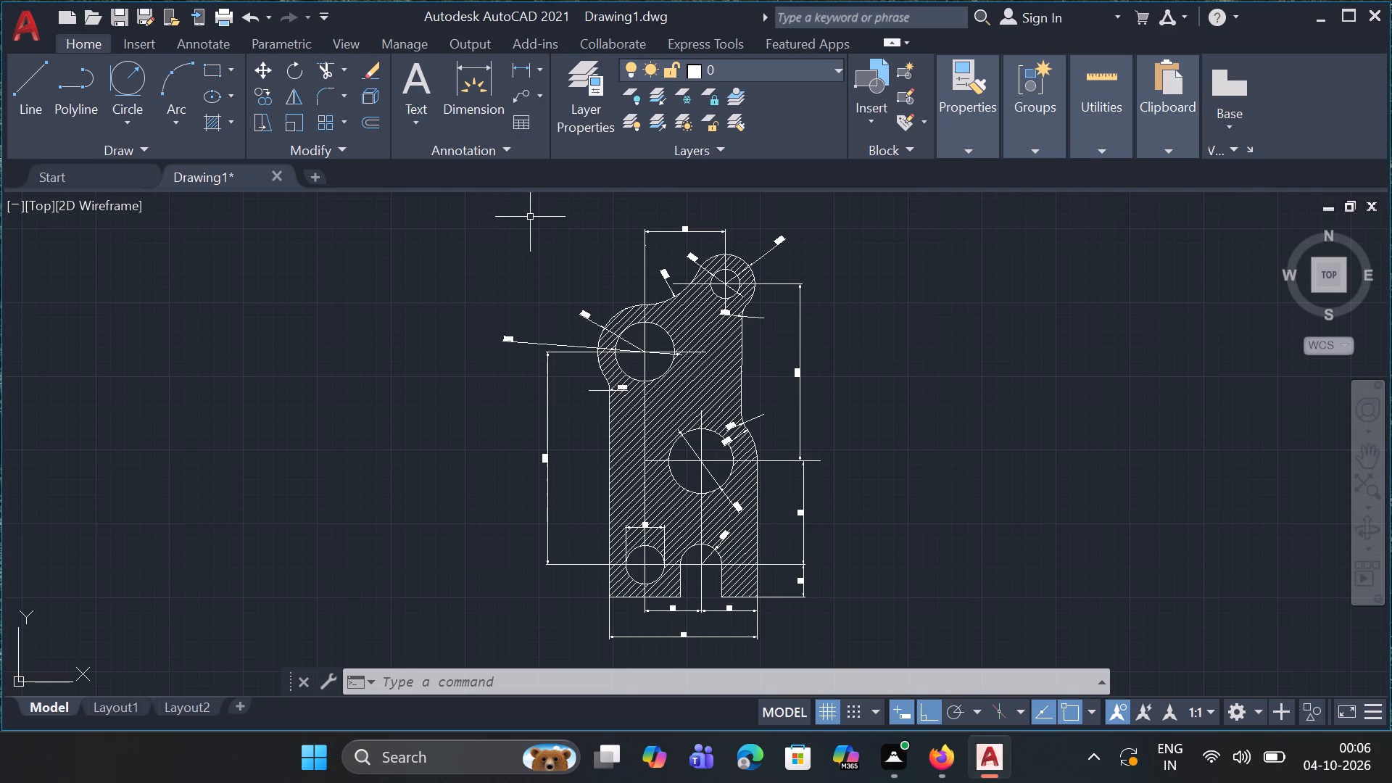
{"action": "scroll", "coordinate": [530, 217], "scroll_direction": "down", "scroll_amount": 1, "text": "ctrl"}
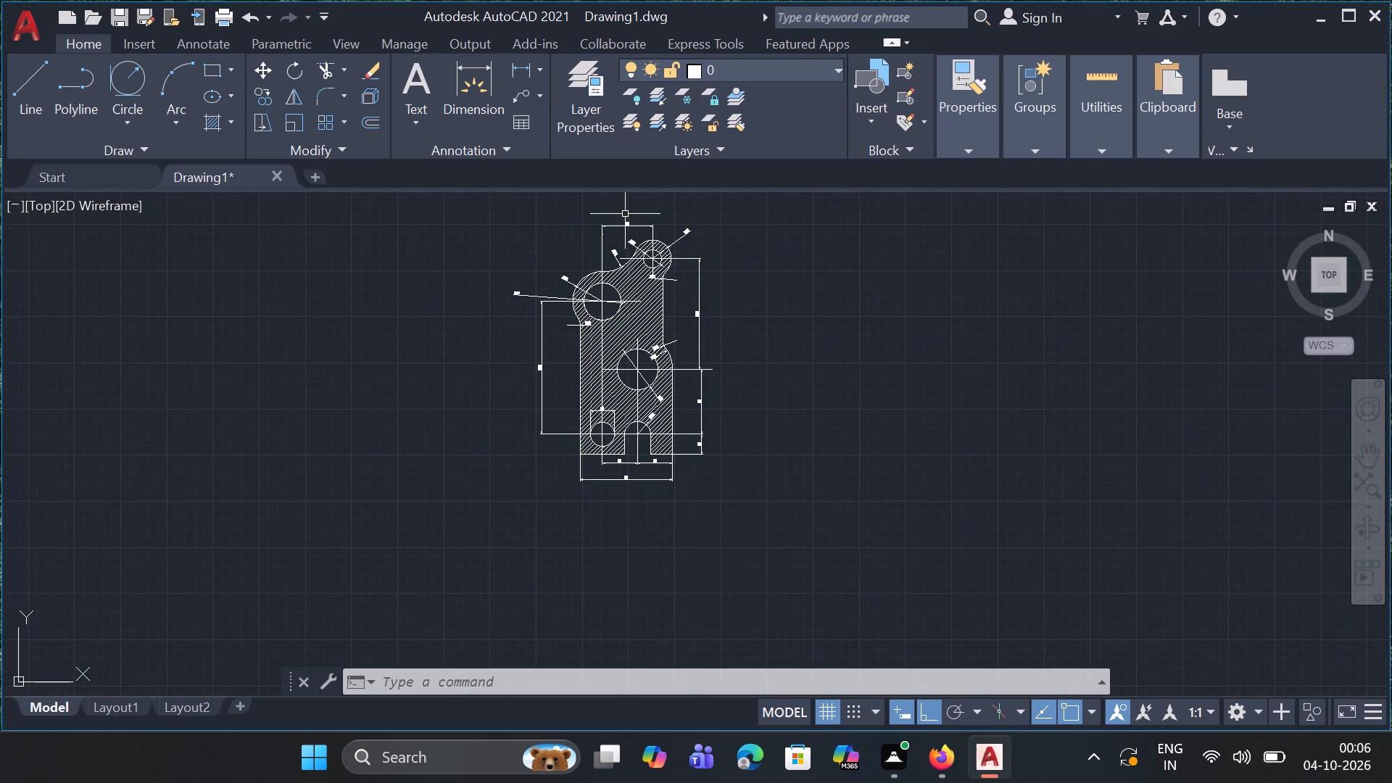
{"action": "scroll", "coordinate": [626, 214], "scroll_direction": "up", "scroll_amount": 1, "text": "ctrl"}
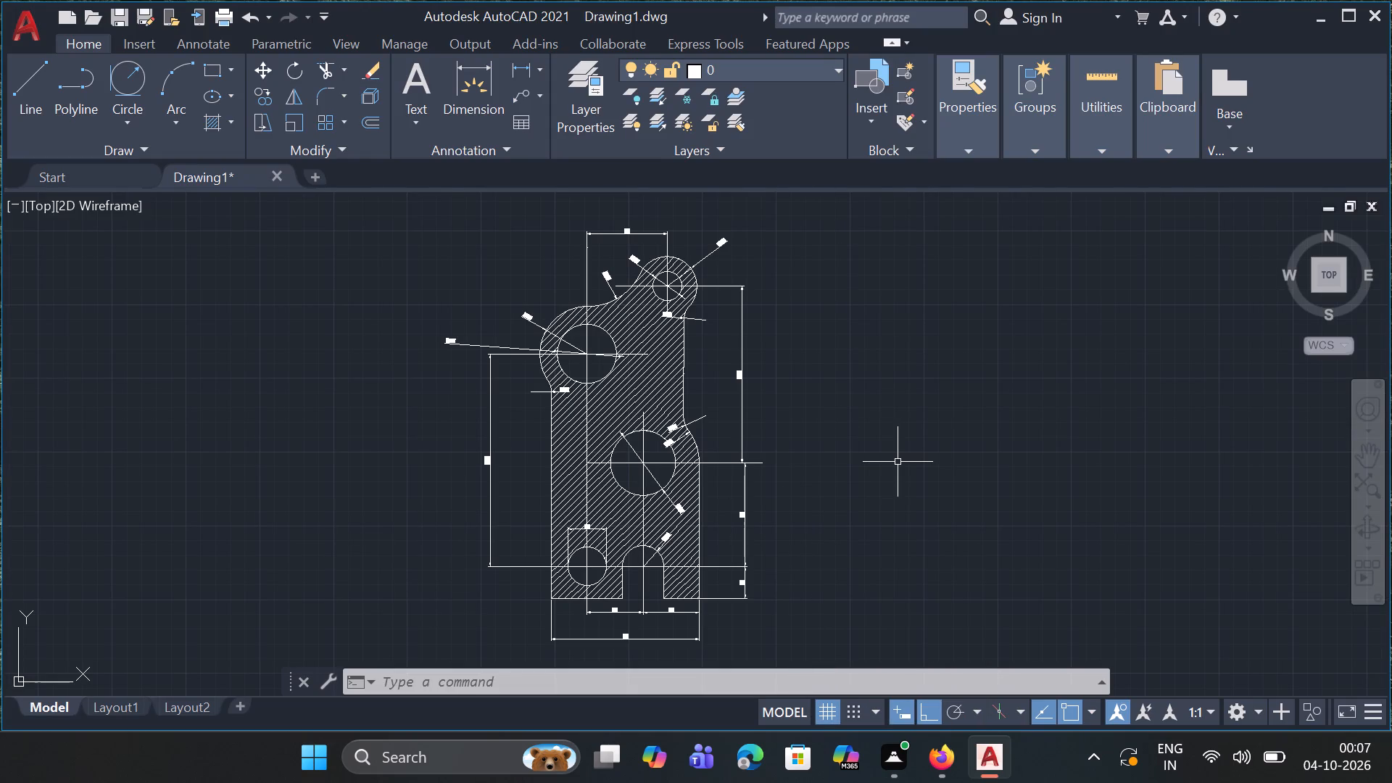
{"action": "scroll", "coordinate": [650, 641], "scroll_direction": "up", "scroll_amount": 2, "text": "ctrl"}
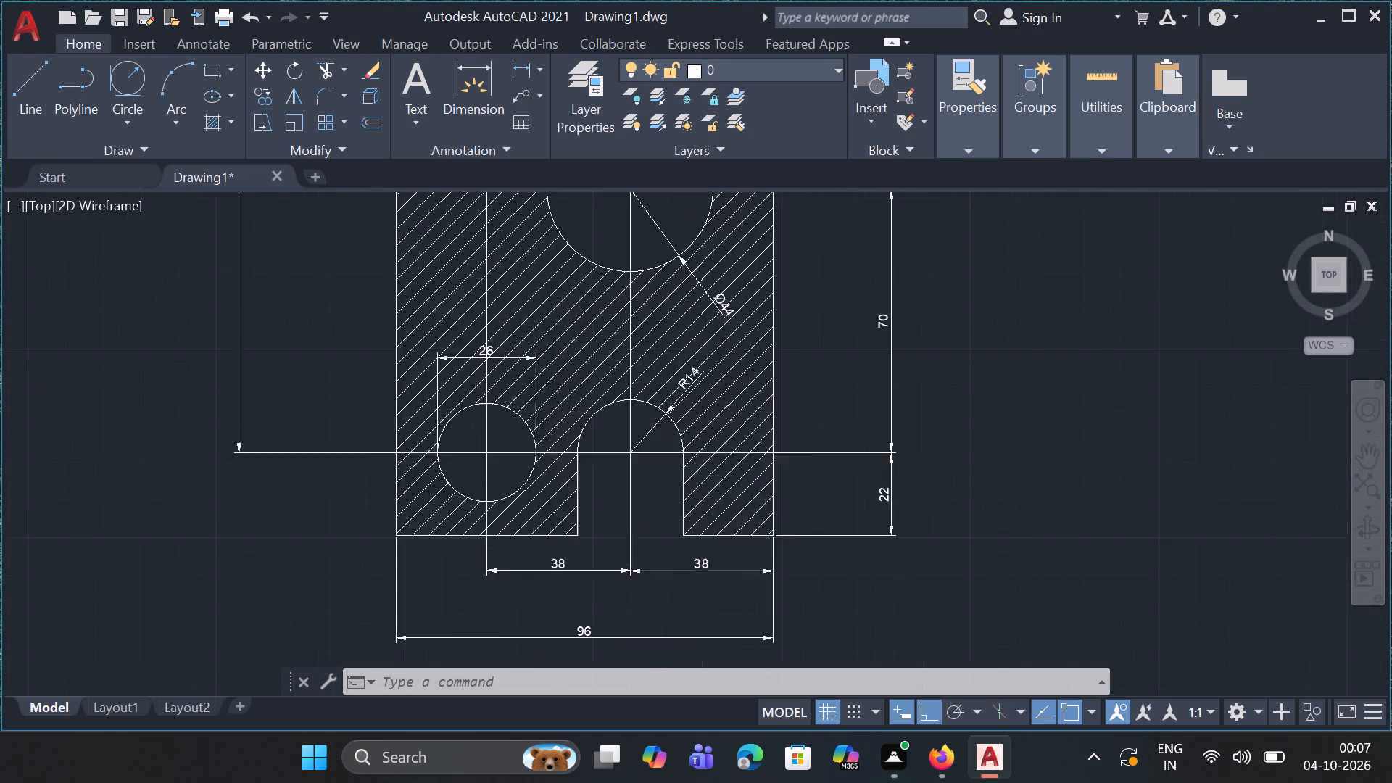
{"action": "scroll", "coordinate": [650, 641], "scroll_direction": "up", "scroll_amount": 2, "text": "ctrl"}
{"action": "scroll", "coordinate": [650, 641], "scroll_direction": "down", "scroll_amount": 5, "text": "ctrl"}
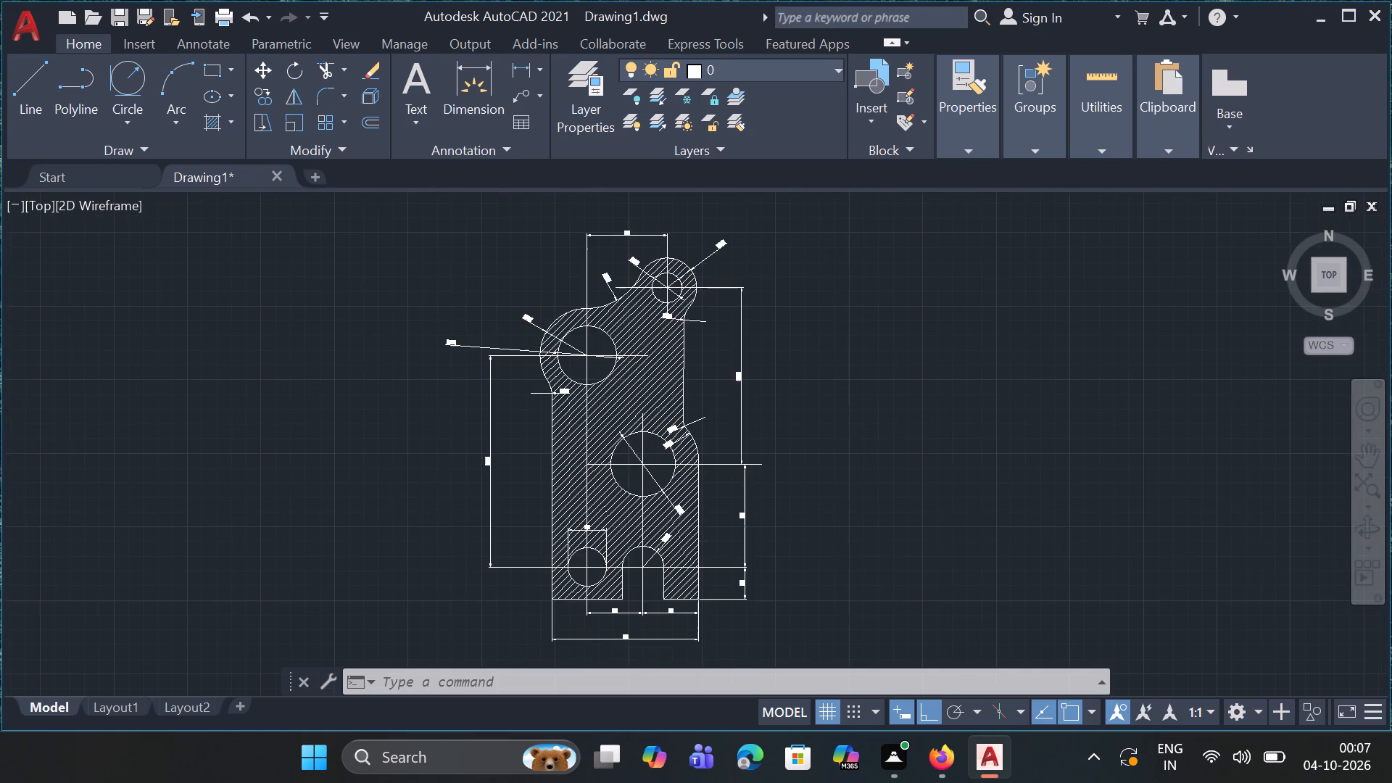
{"action": "scroll", "coordinate": [560, 521], "scroll_direction": "up", "scroll_amount": 2, "text": "ctrl"}
{"action": "scroll", "coordinate": [560, 521], "scroll_direction": "down", "scroll_amount": 1, "text": "ctrl"}
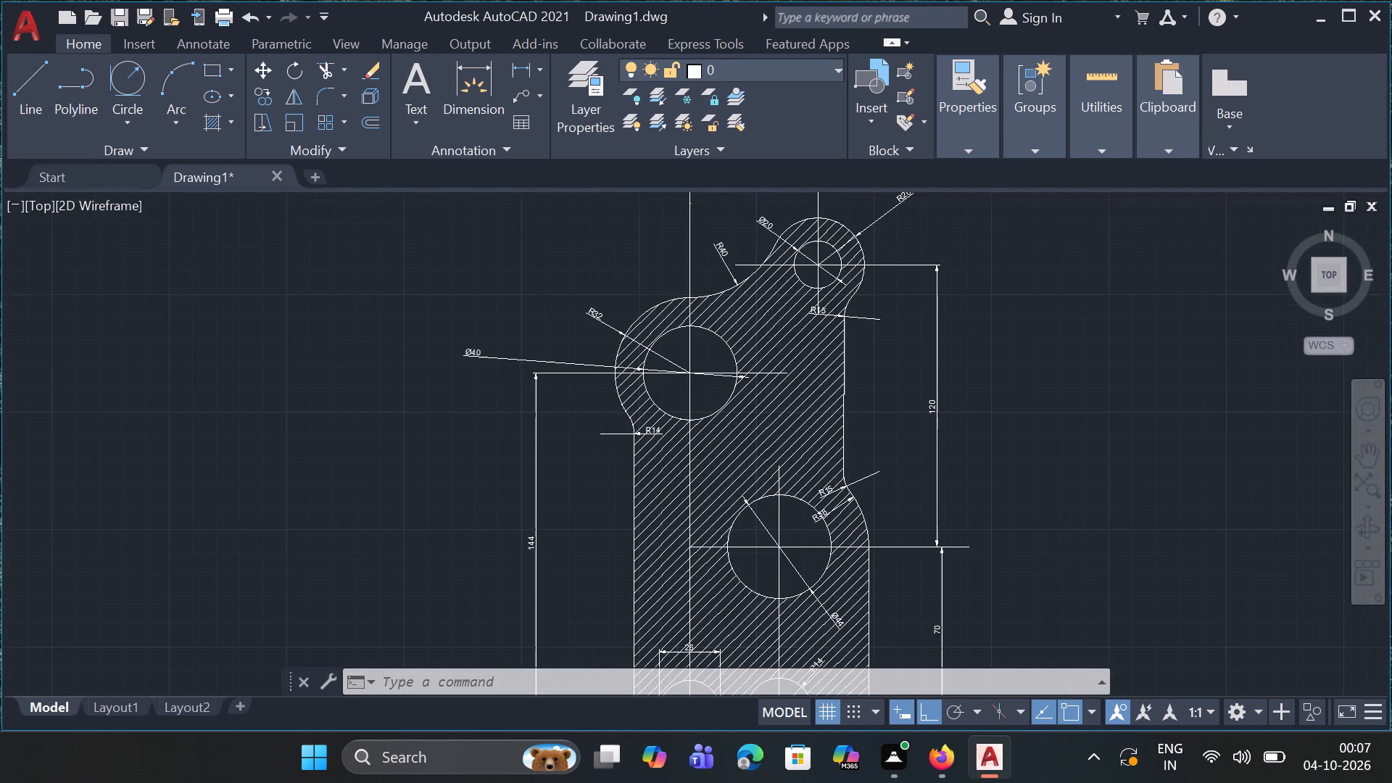
{"action": "scroll", "coordinate": [560, 521], "scroll_direction": "down", "scroll_amount": 1, "text": "ctrl"}
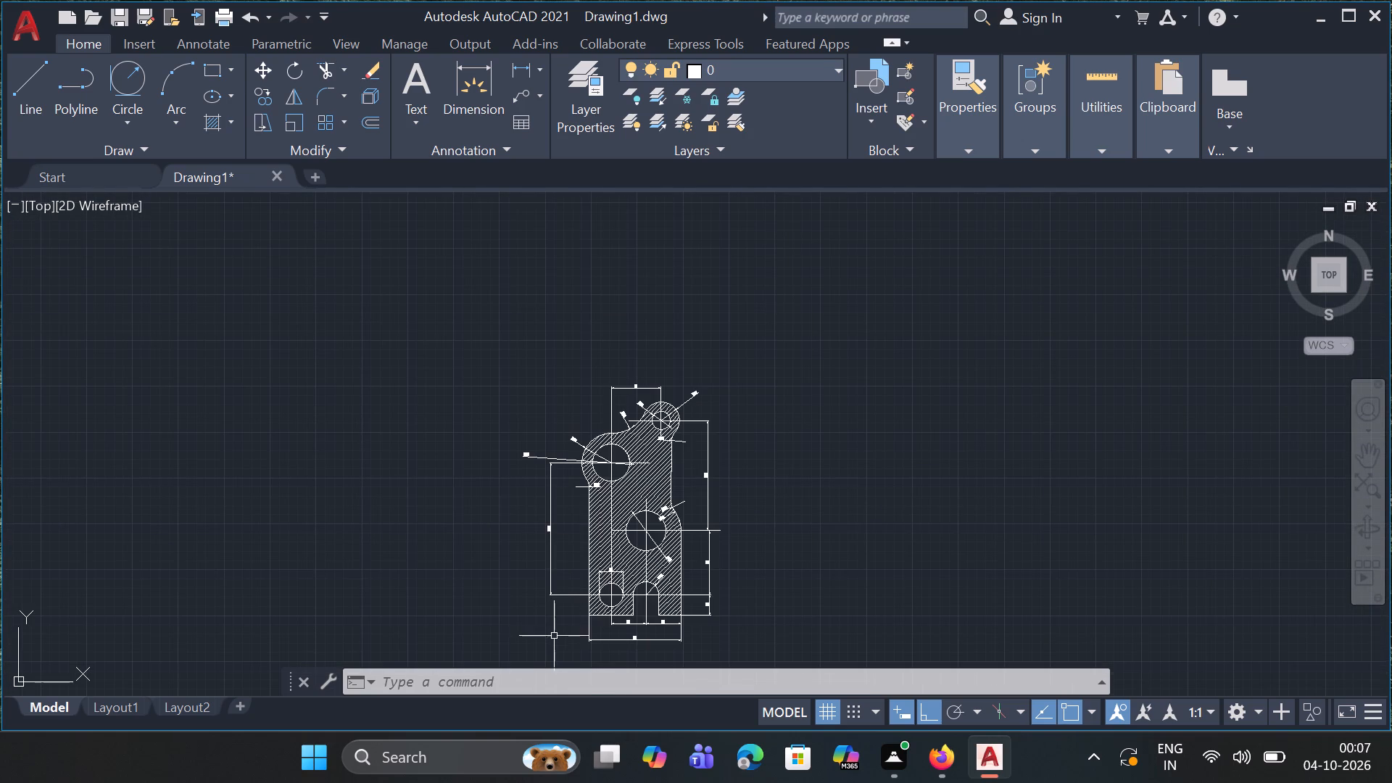
{"action": "scroll", "coordinate": [555, 636], "scroll_direction": "up", "scroll_amount": 3, "text": "ctrl"}
{"action": "scroll", "coordinate": [555, 636], "scroll_direction": "down", "scroll_amount": 4, "text": "ctrl"}
{"action": "scroll", "coordinate": [555, 636], "scroll_direction": "up", "scroll_amount": 1, "text": "ctrl"}
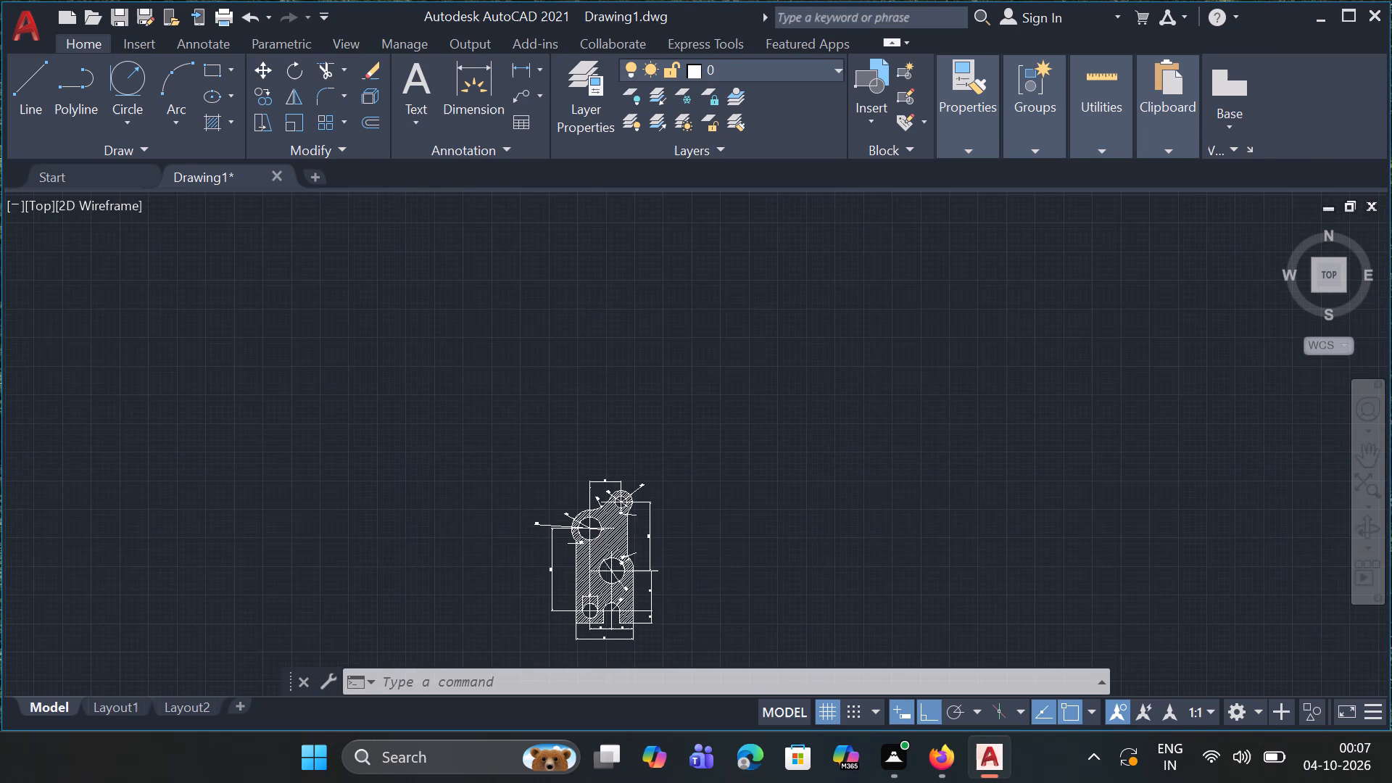
{"action": "scroll", "coordinate": [555, 636], "scroll_direction": "up", "scroll_amount": 1, "text": "ctrl"}
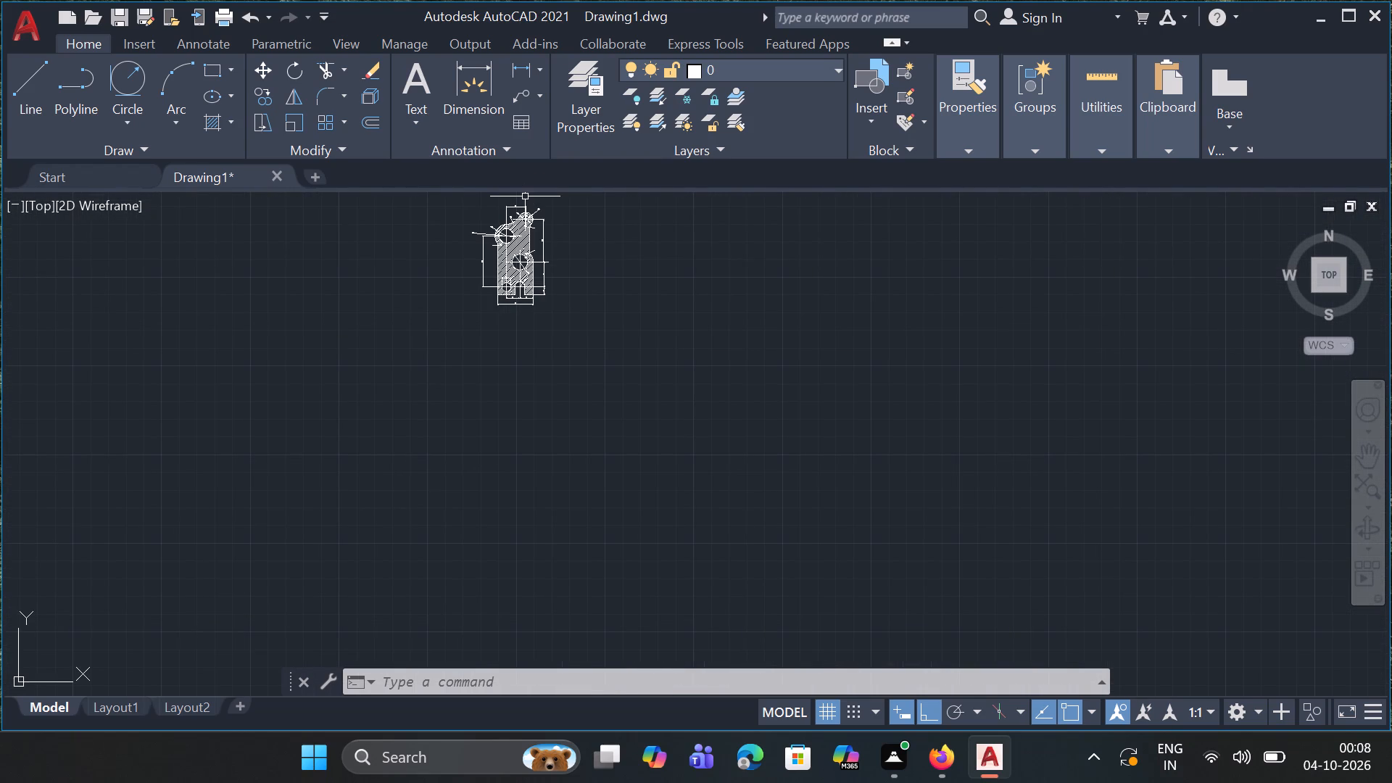
{"action": "scroll", "coordinate": [525, 196], "scroll_direction": "up", "scroll_amount": 4, "text": "ctrl"}
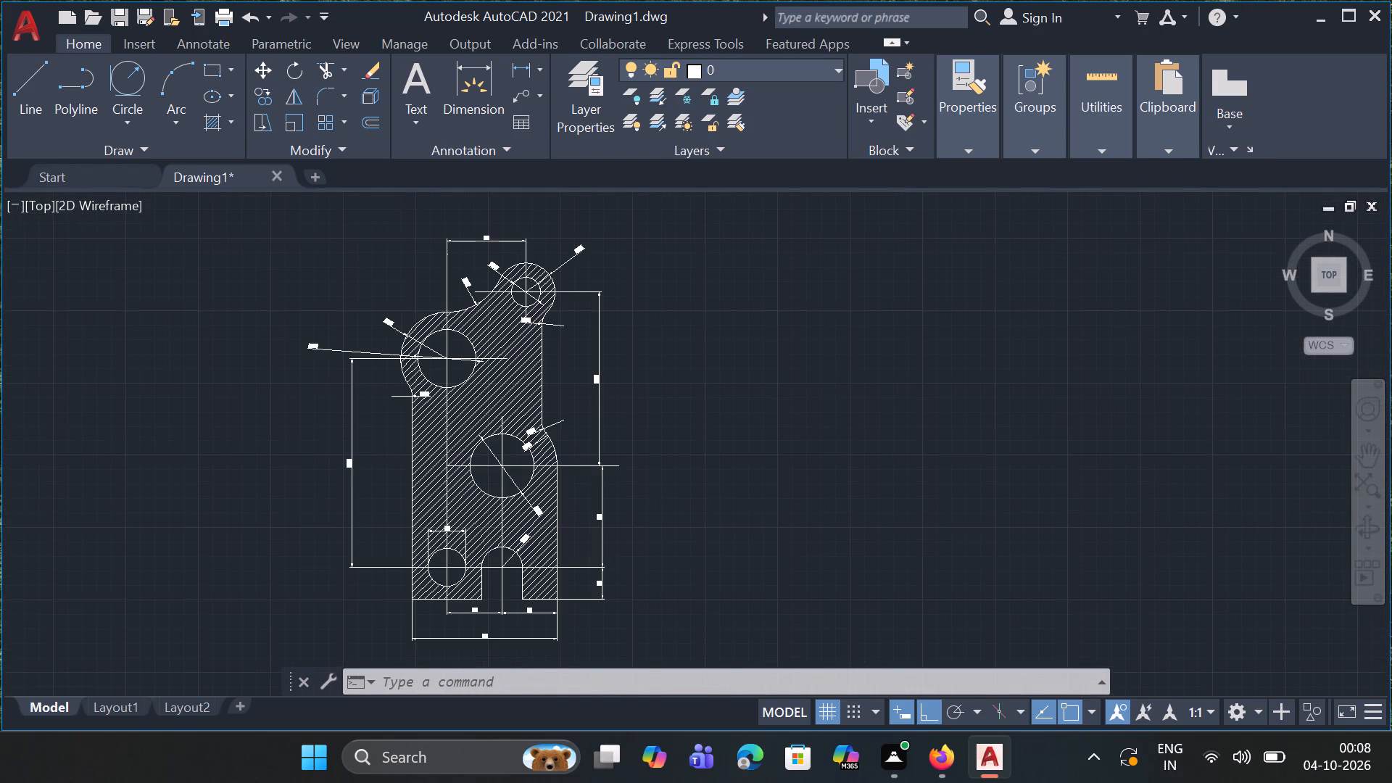
{"action": "scroll", "coordinate": [525, 196], "scroll_direction": "down", "scroll_amount": 1, "text": "ctrl"}
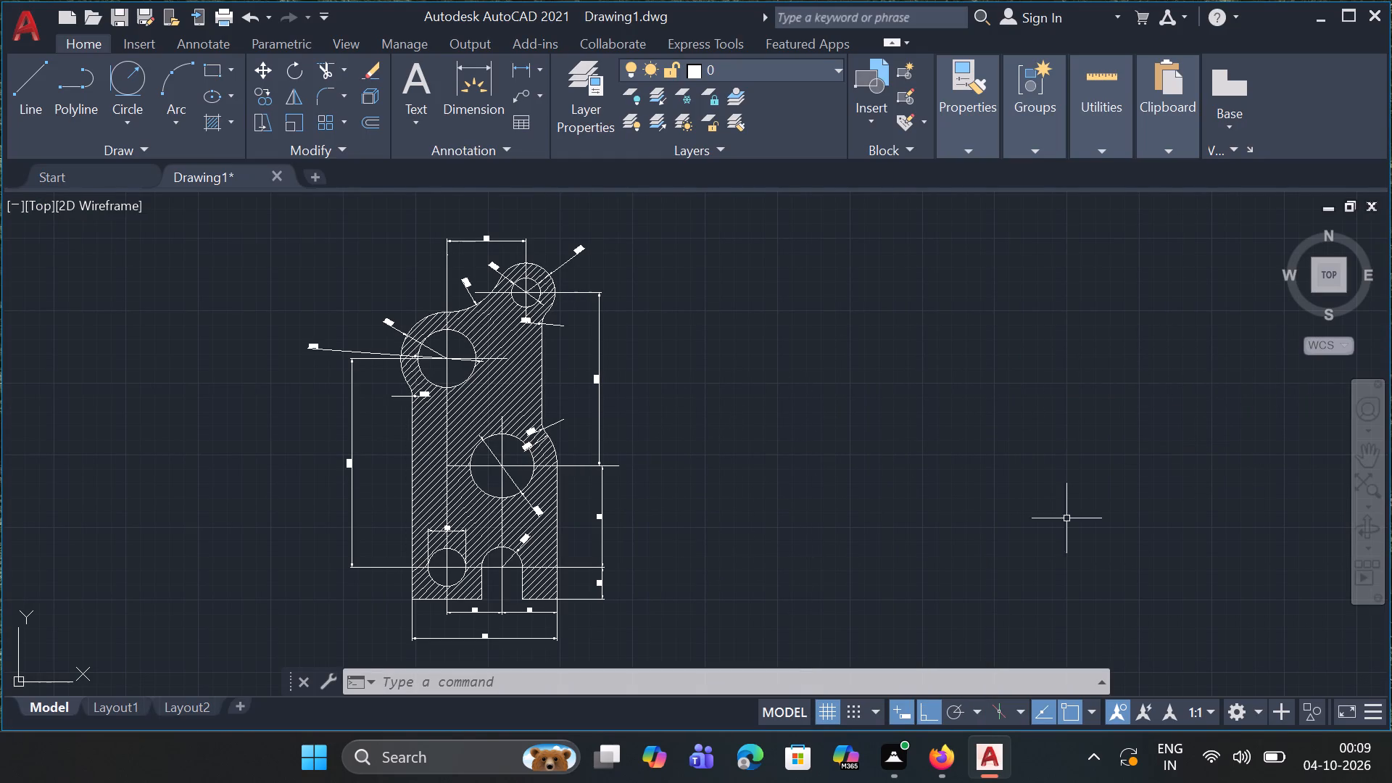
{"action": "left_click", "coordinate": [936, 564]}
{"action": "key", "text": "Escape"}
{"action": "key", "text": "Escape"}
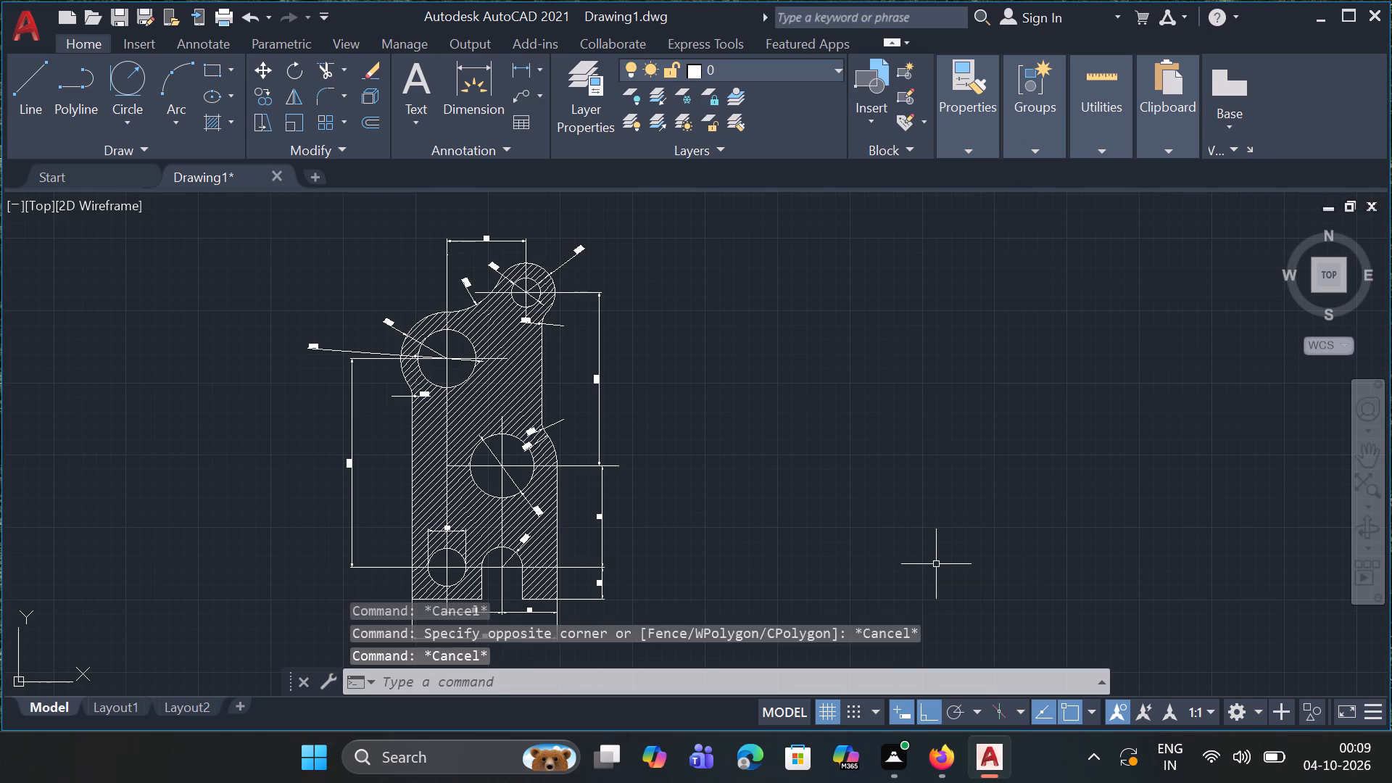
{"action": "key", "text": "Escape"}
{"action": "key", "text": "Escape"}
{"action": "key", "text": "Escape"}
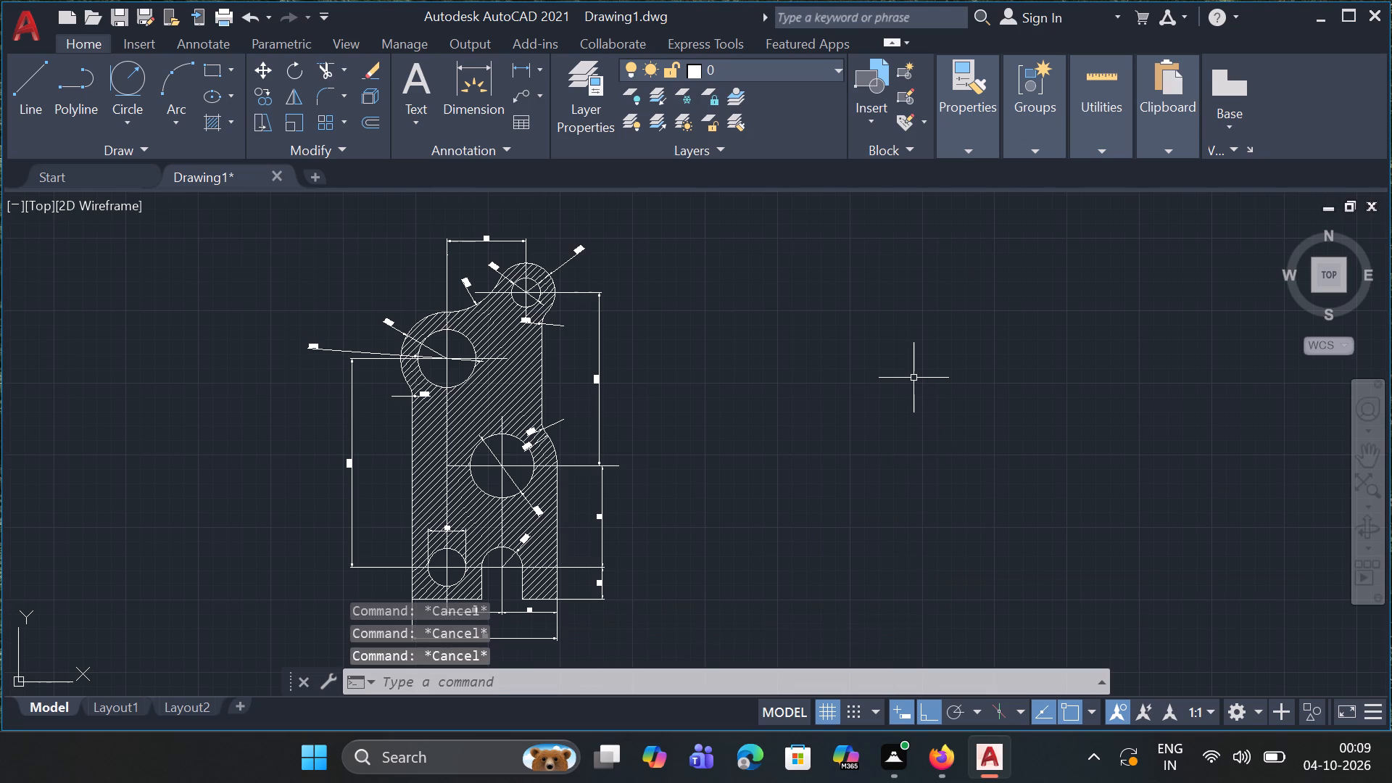
Draw three nested, roughly concentric circles with radii of about 119, 92 and 71 in the empty space beside the hatched profile.
{"action": "key", "text": "c"}
{"action": "key", "text": "Return"}
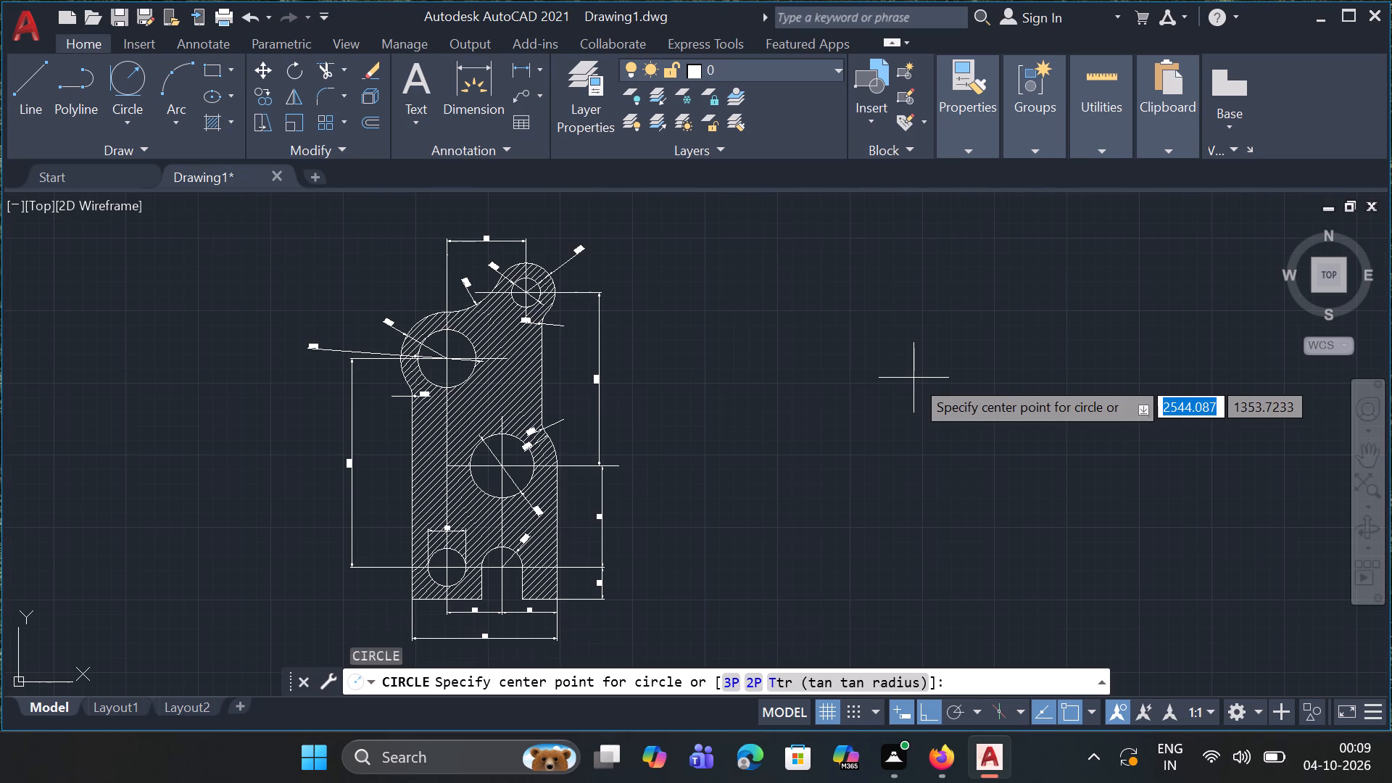
{"action": "left_click", "coordinate": [906, 391]}
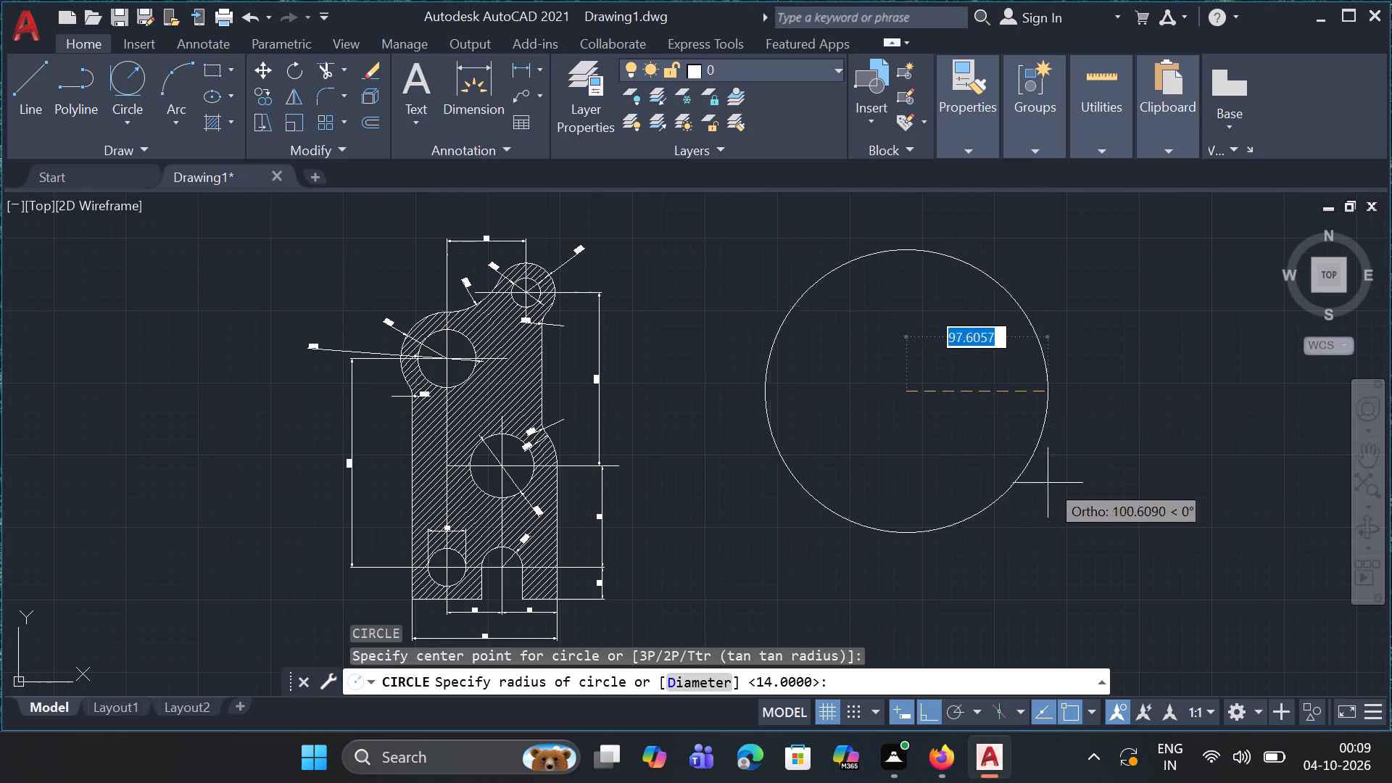
{"action": "left_click", "coordinate": [1078, 476]}
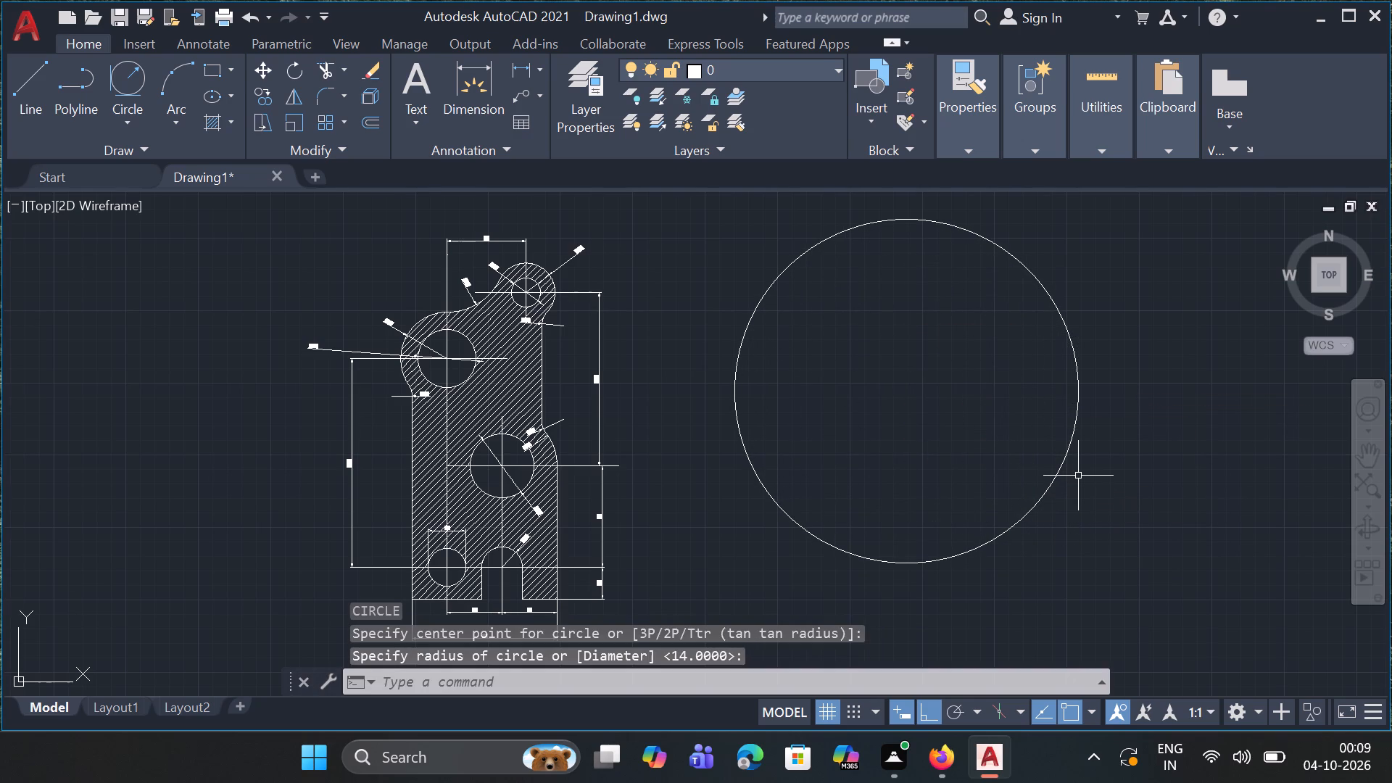
{"action": "key", "text": "c"}
{"action": "key", "text": "Return"}
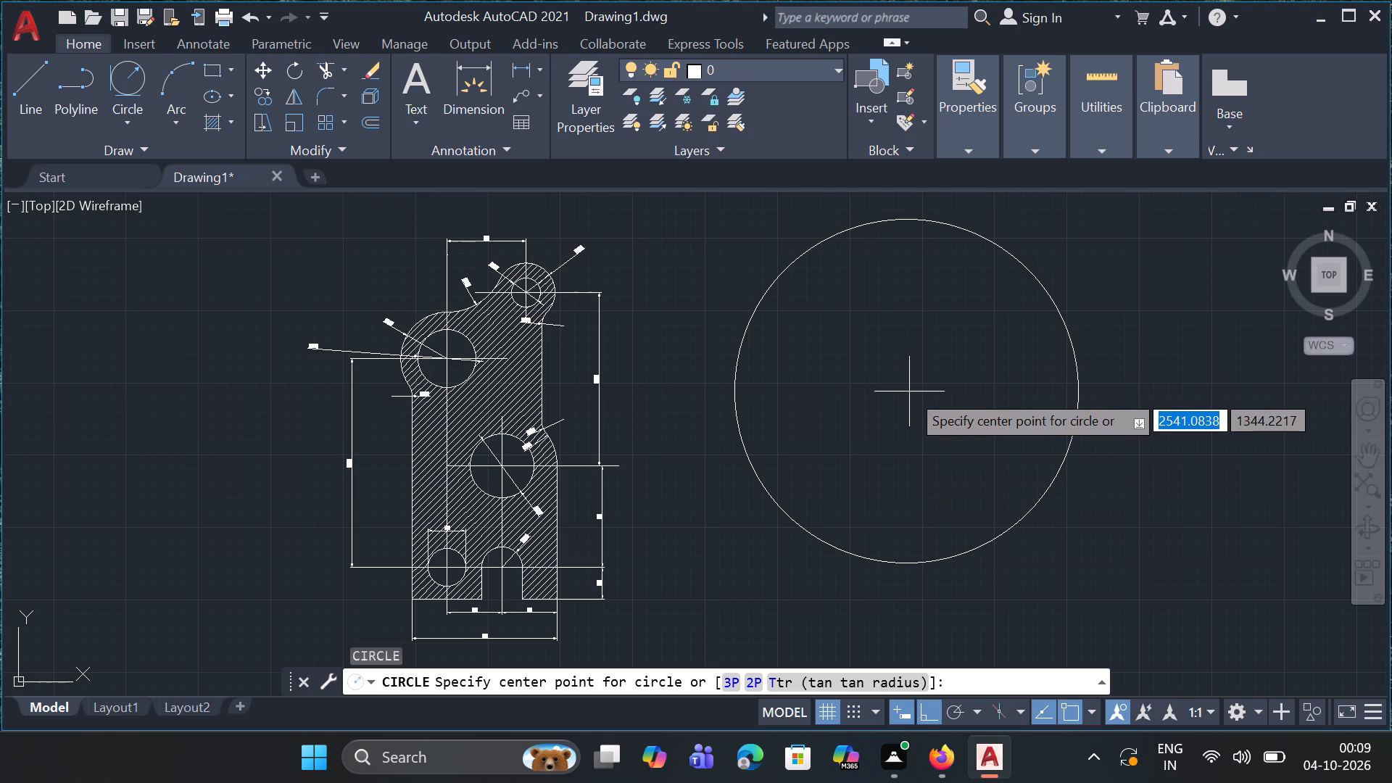
{"action": "left_click", "coordinate": [911, 385]}
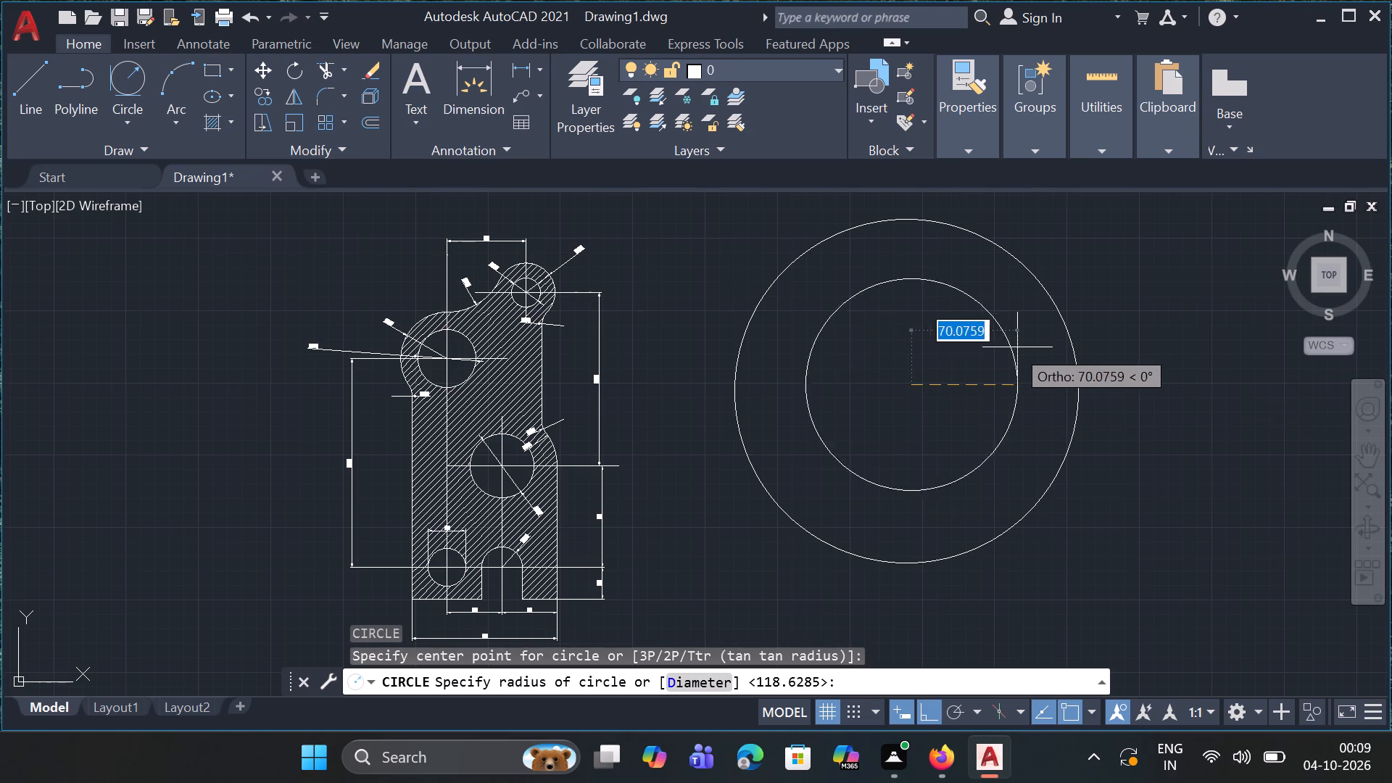
{"action": "left_click", "coordinate": [1044, 385]}
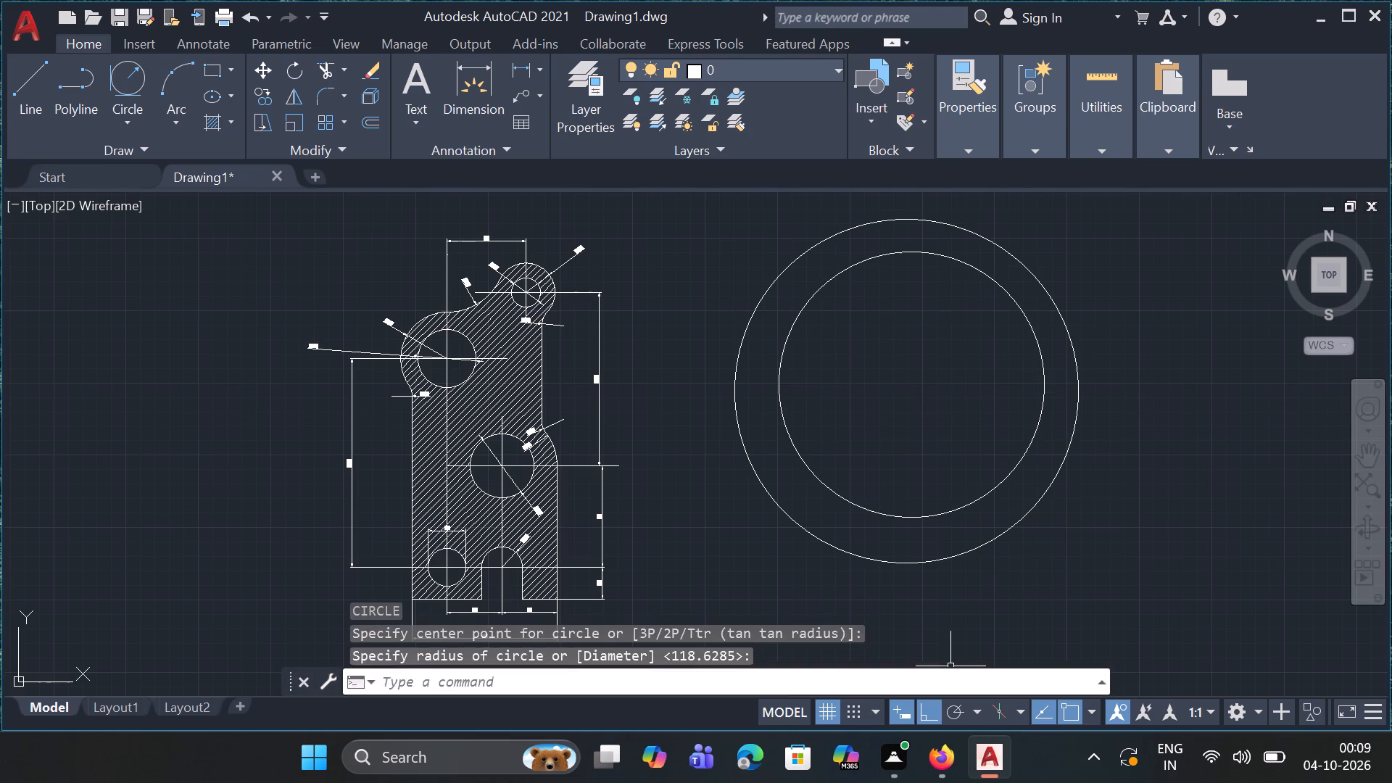
{"action": "key", "text": "c"}
{"action": "key", "text": "Return"}
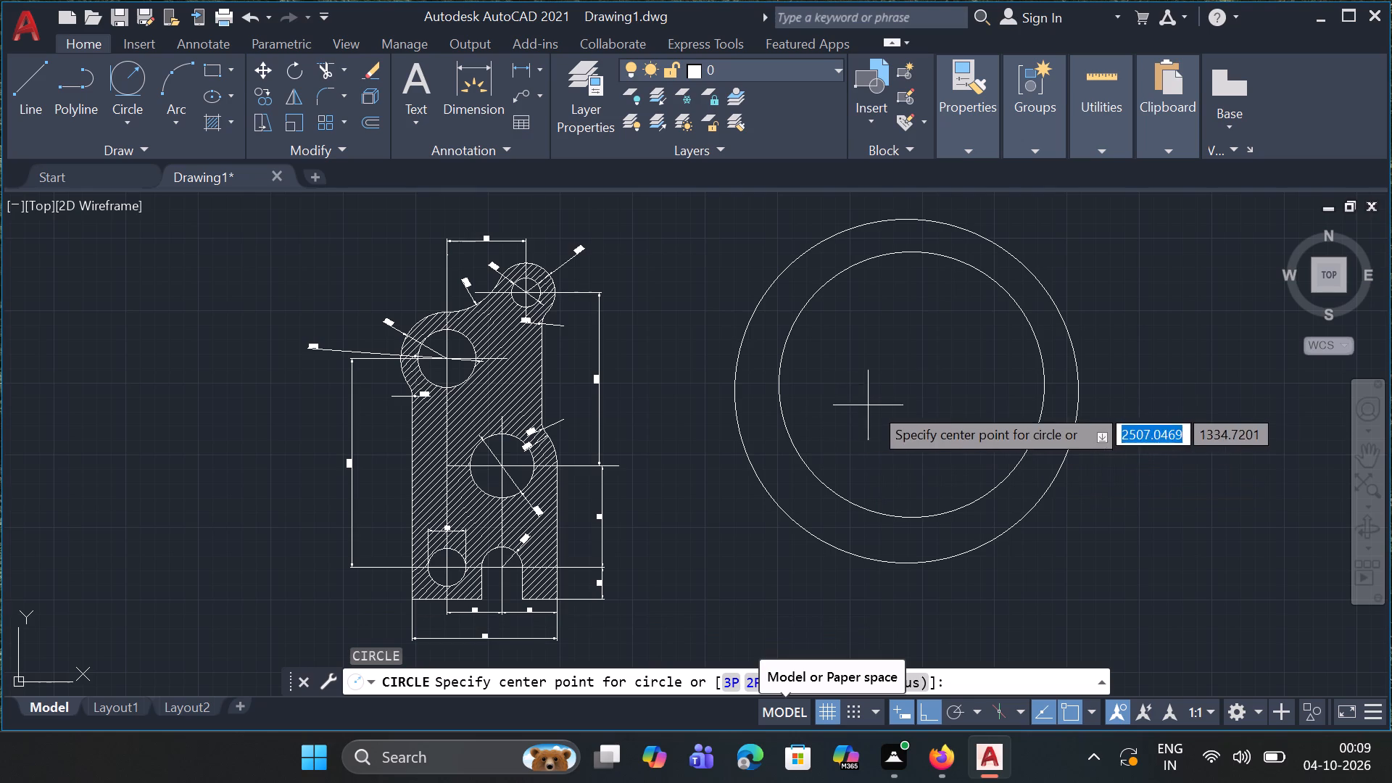
{"action": "left_click", "coordinate": [916, 383]}
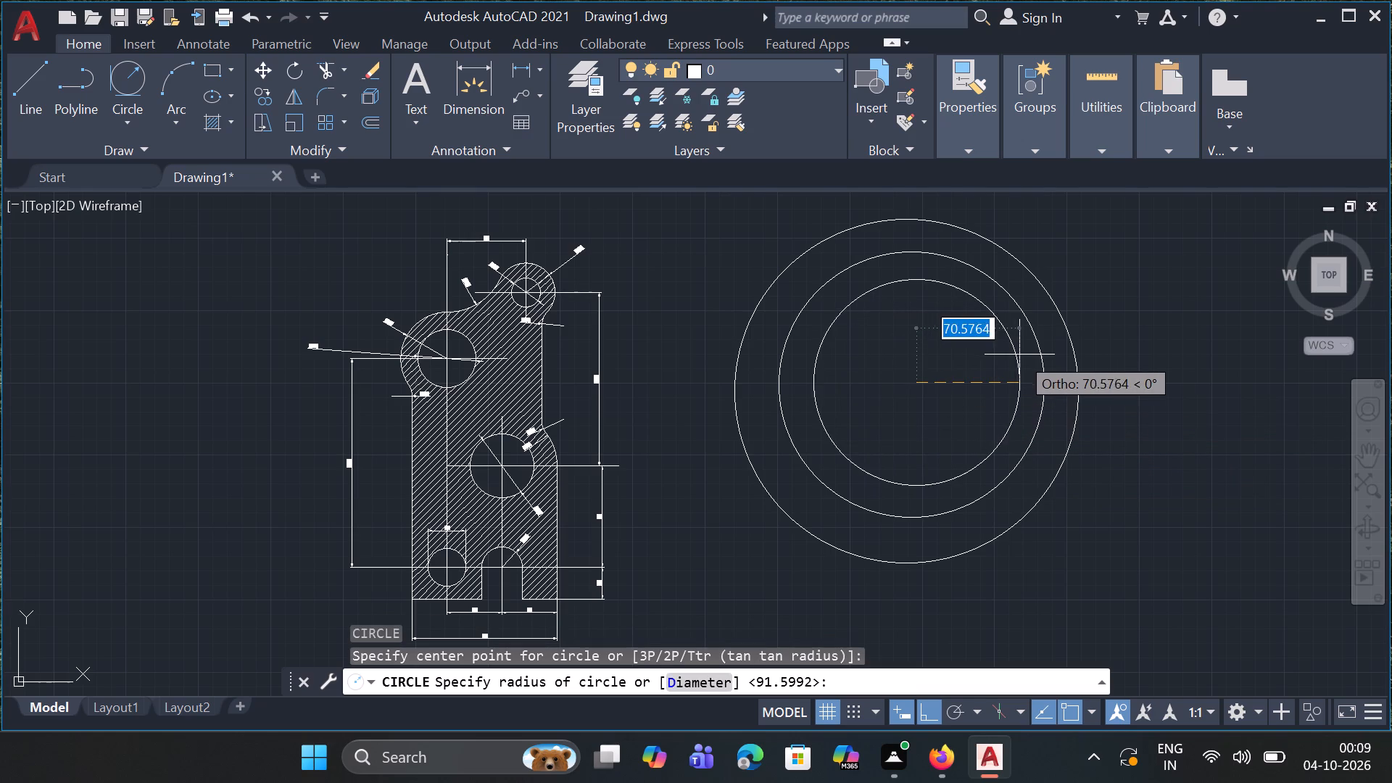
{"action": "left_click", "coordinate": [1021, 355]}
Draw three more concentric circles with radii of about 57, 38 and 16 inside the smallest nested circle.
{"action": "key", "text": "c"}
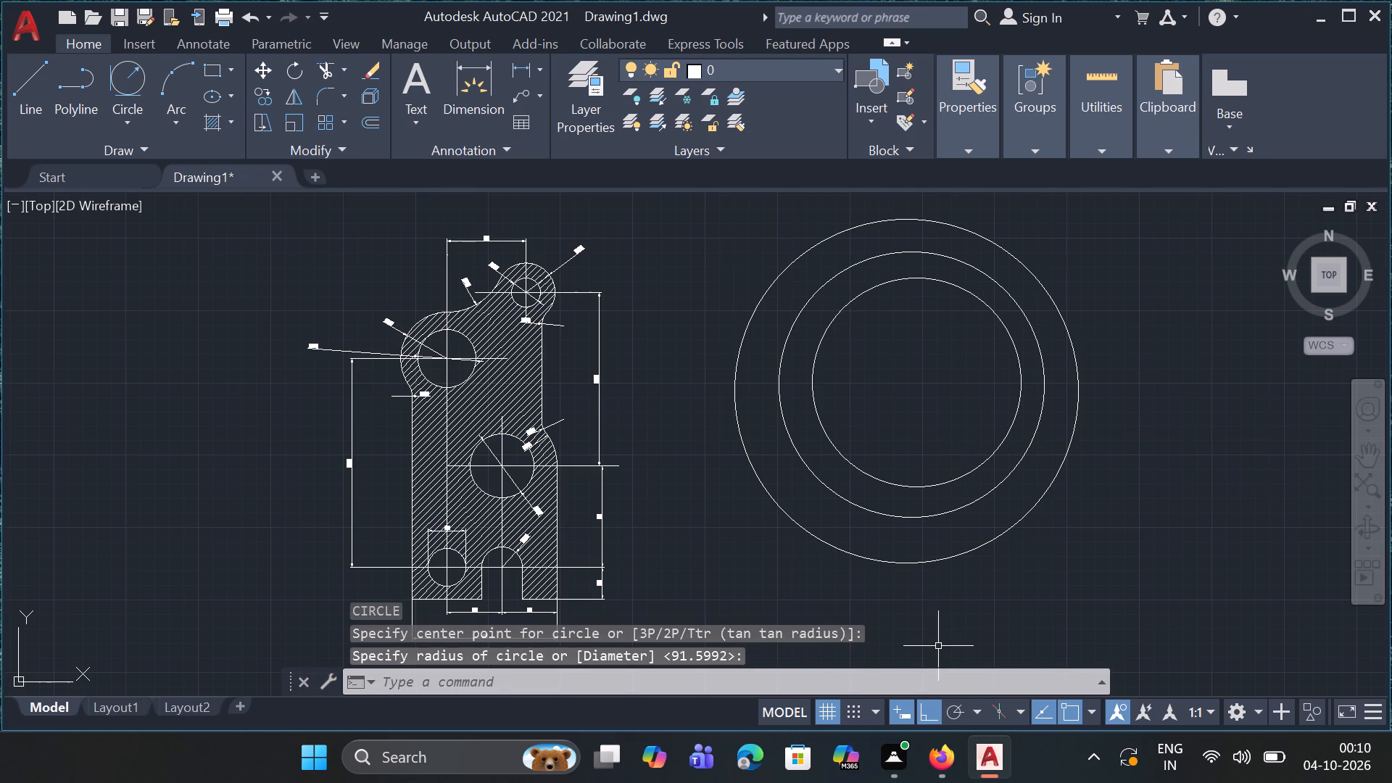
{"action": "key", "text": "Return"}
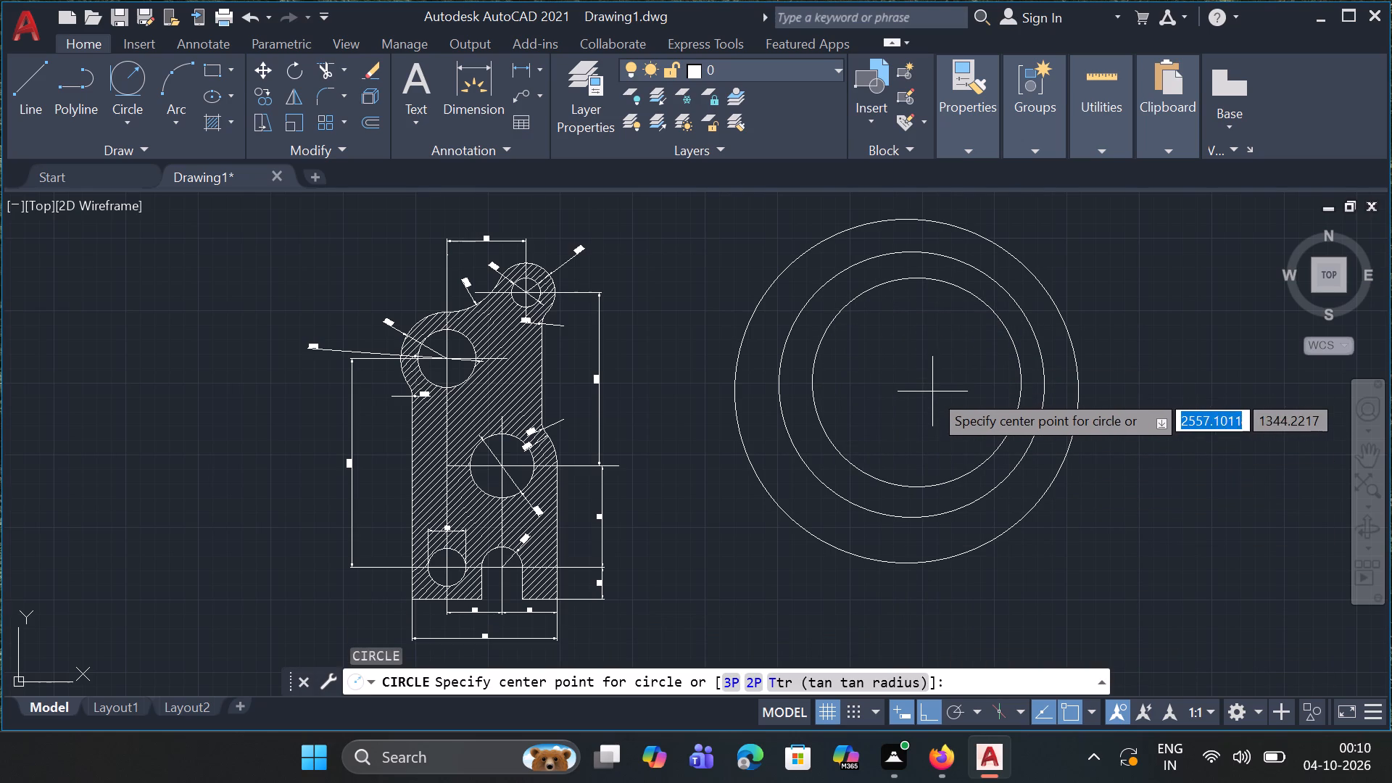
{"action": "left_click", "coordinate": [922, 385]}
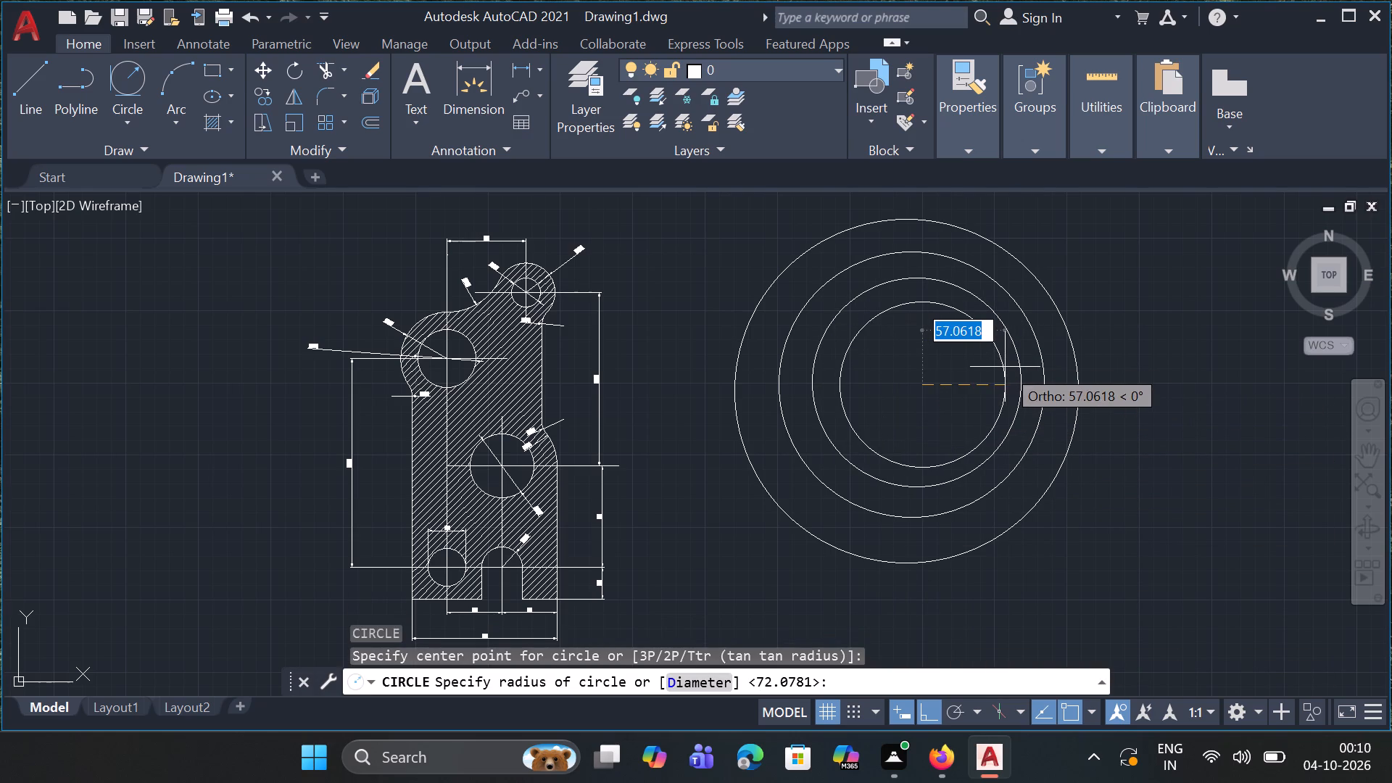
{"action": "left_click", "coordinate": [1005, 367]}
{"action": "key", "text": "c"}
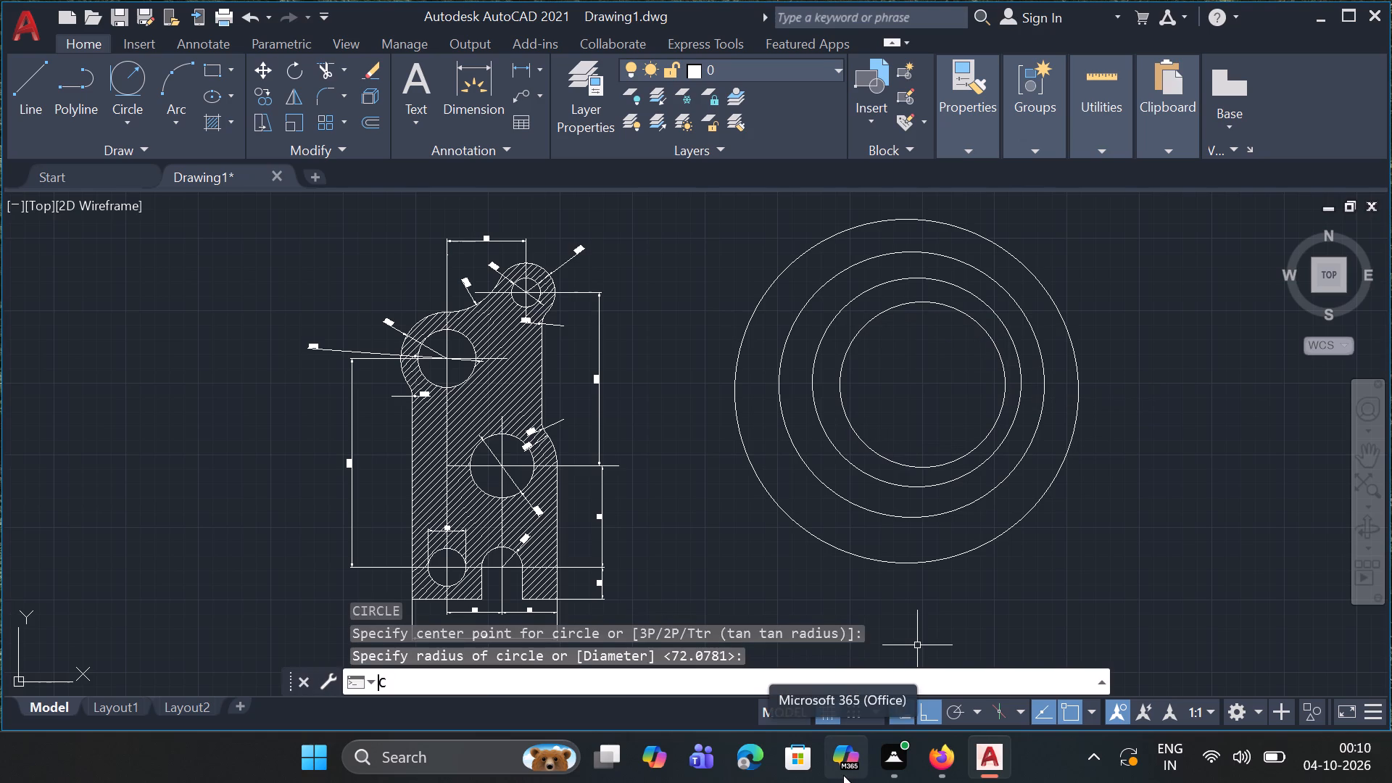
{"action": "key", "text": "Return"}
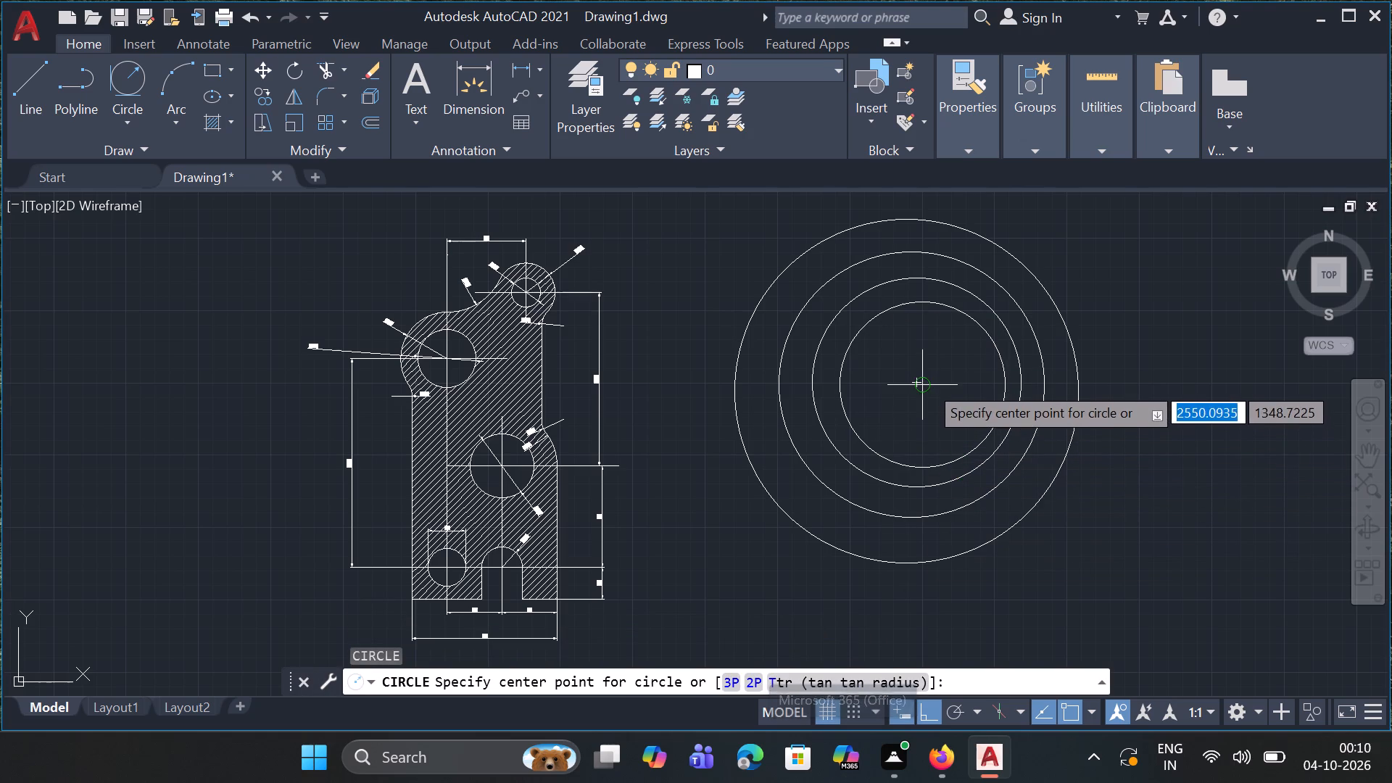
{"action": "left_click", "coordinate": [927, 380]}
{"action": "left_click", "coordinate": [977, 400]}
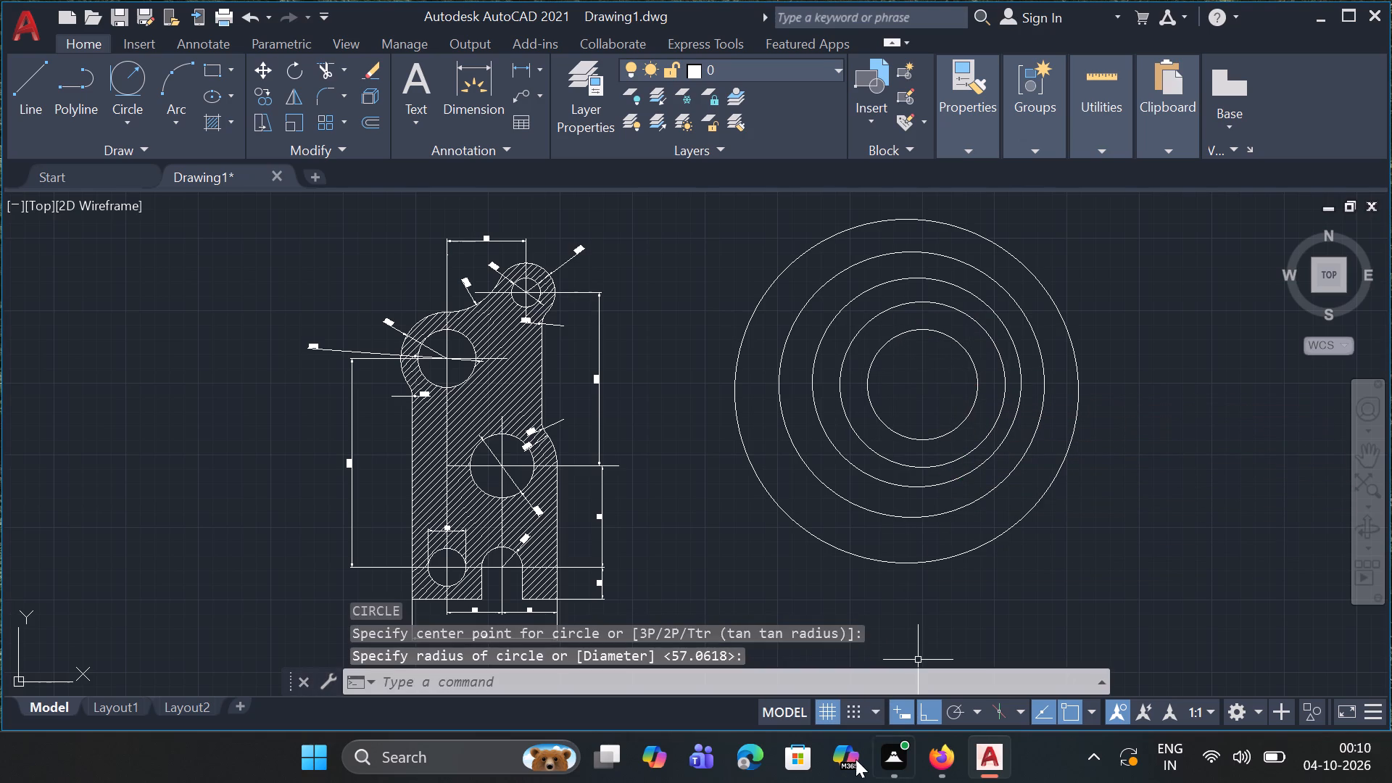
{"action": "key", "text": "c"}
{"action": "key", "text": "Return"}
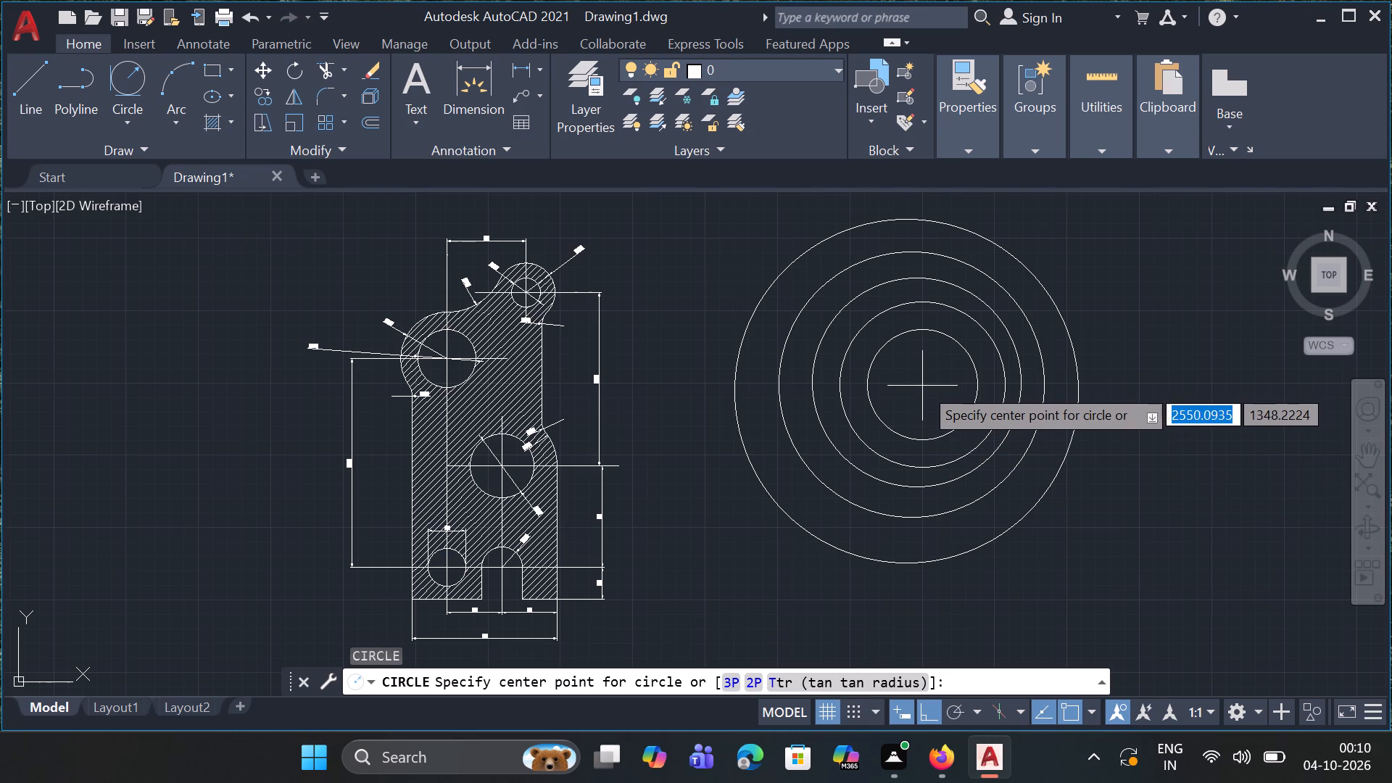
{"action": "left_click", "coordinate": [922, 386]}
{"action": "left_click", "coordinate": [945, 386]}
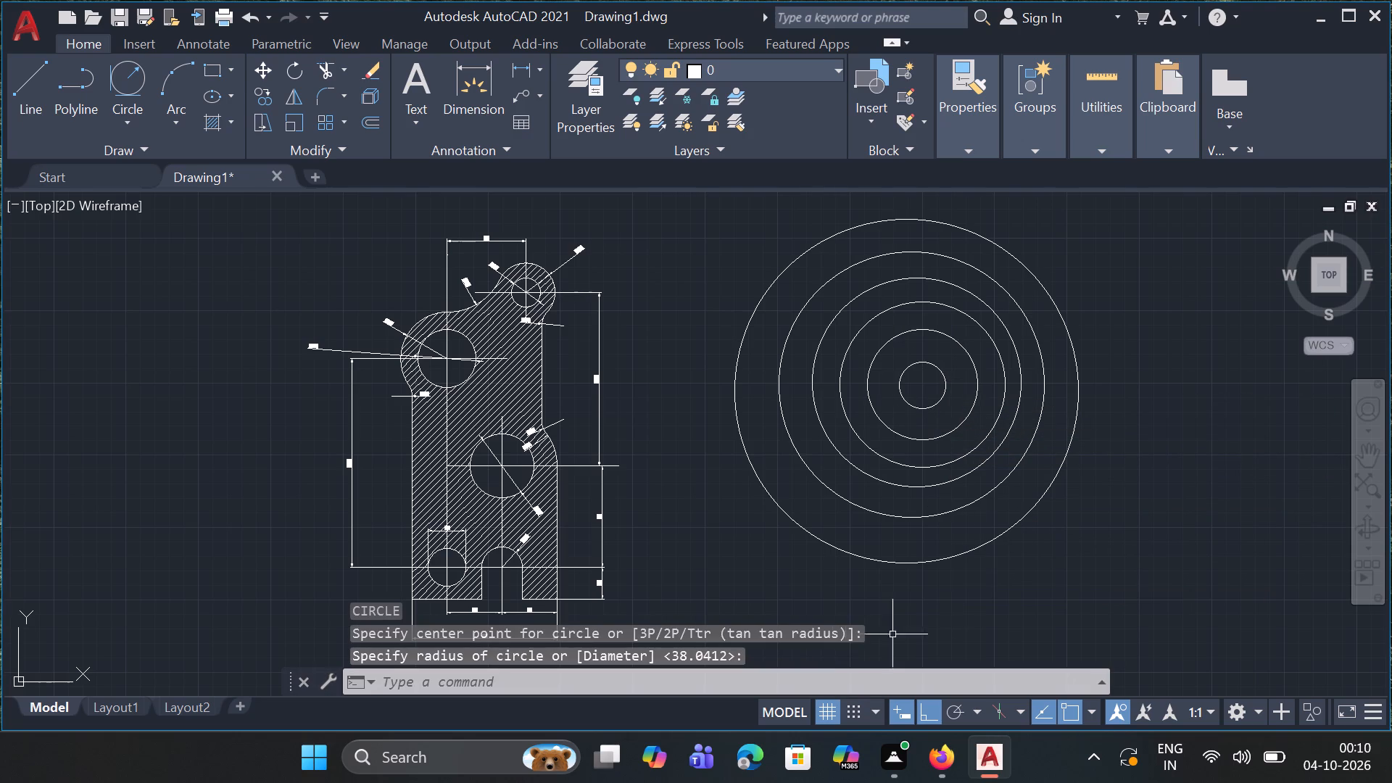
Draw another circle of radius about 16 from the same centre, over the innermost circle.
{"action": "key", "text": "c"}
{"action": "key", "text": "Return"}
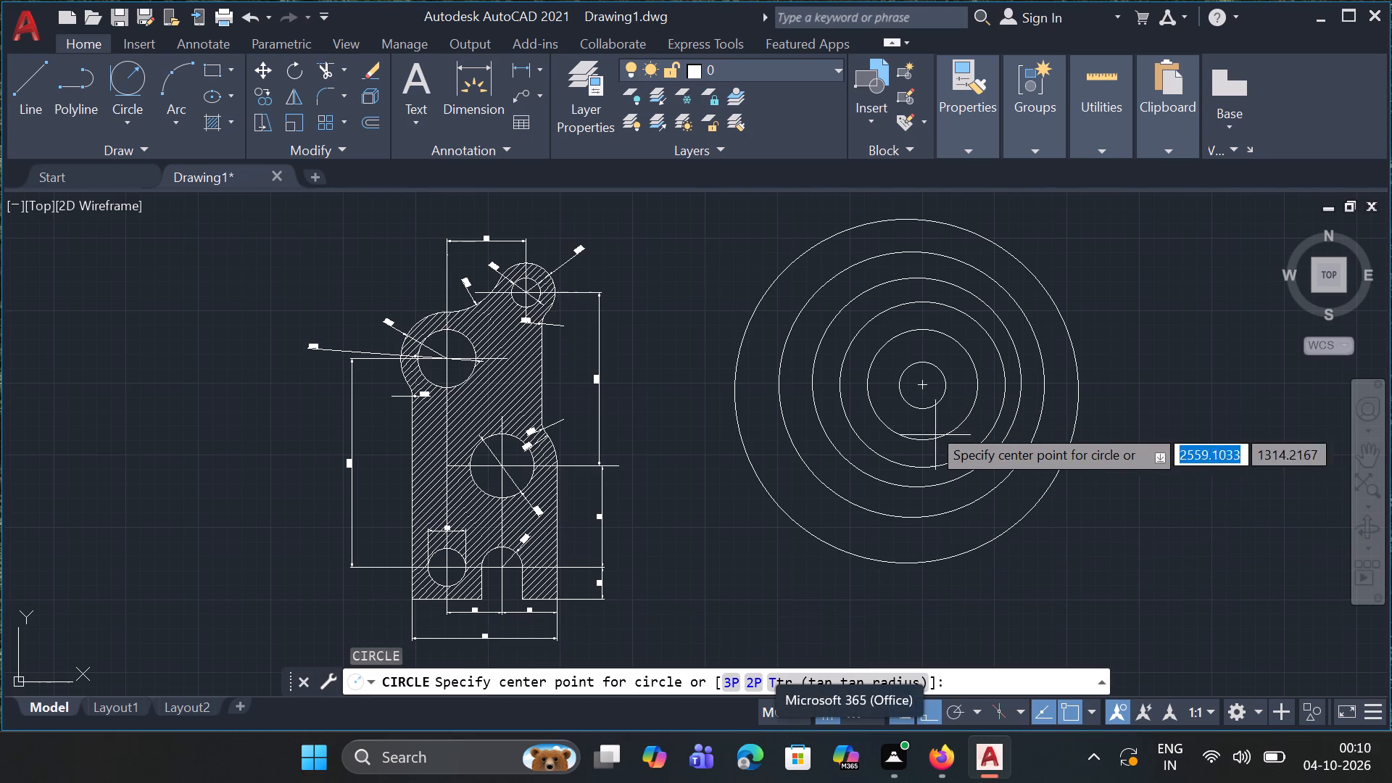
{"action": "left_click", "coordinate": [924, 384]}
{"action": "left_click", "coordinate": [937, 385]}
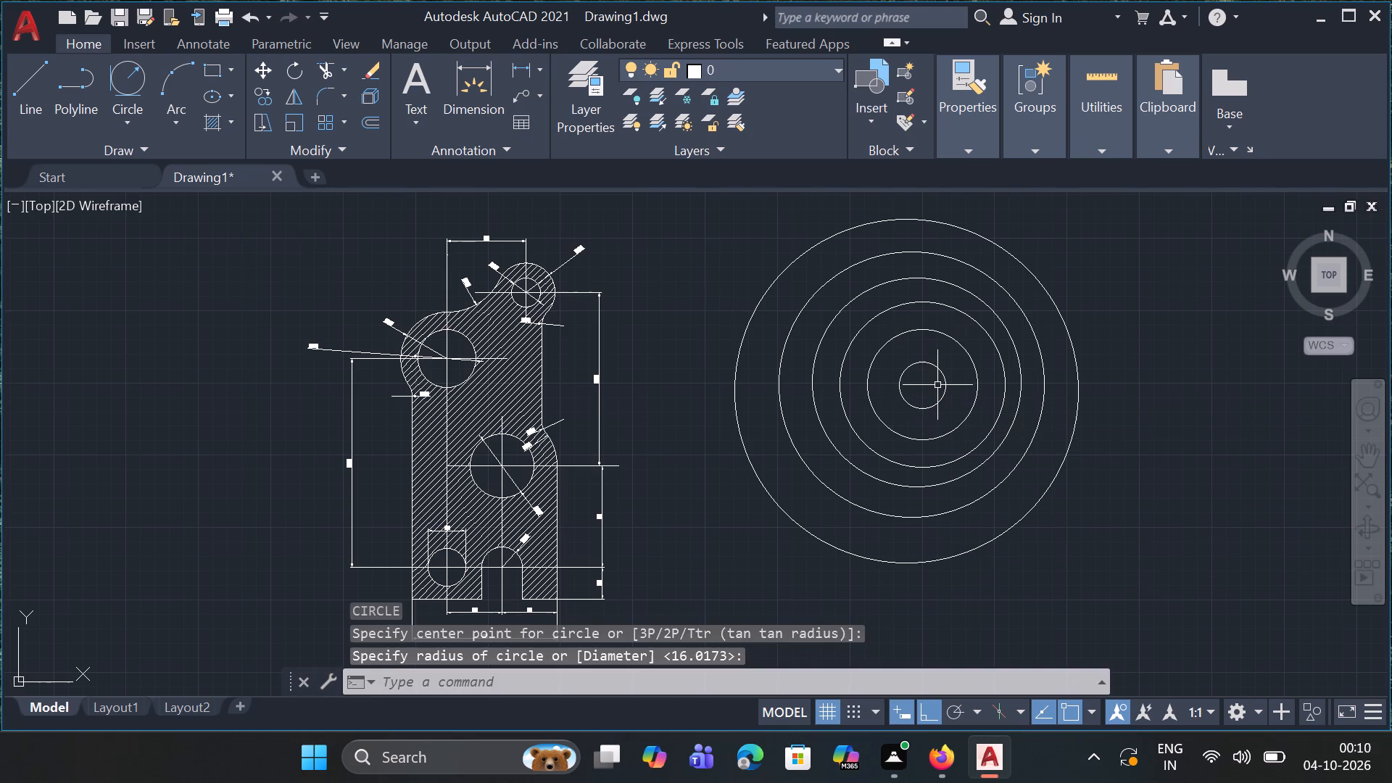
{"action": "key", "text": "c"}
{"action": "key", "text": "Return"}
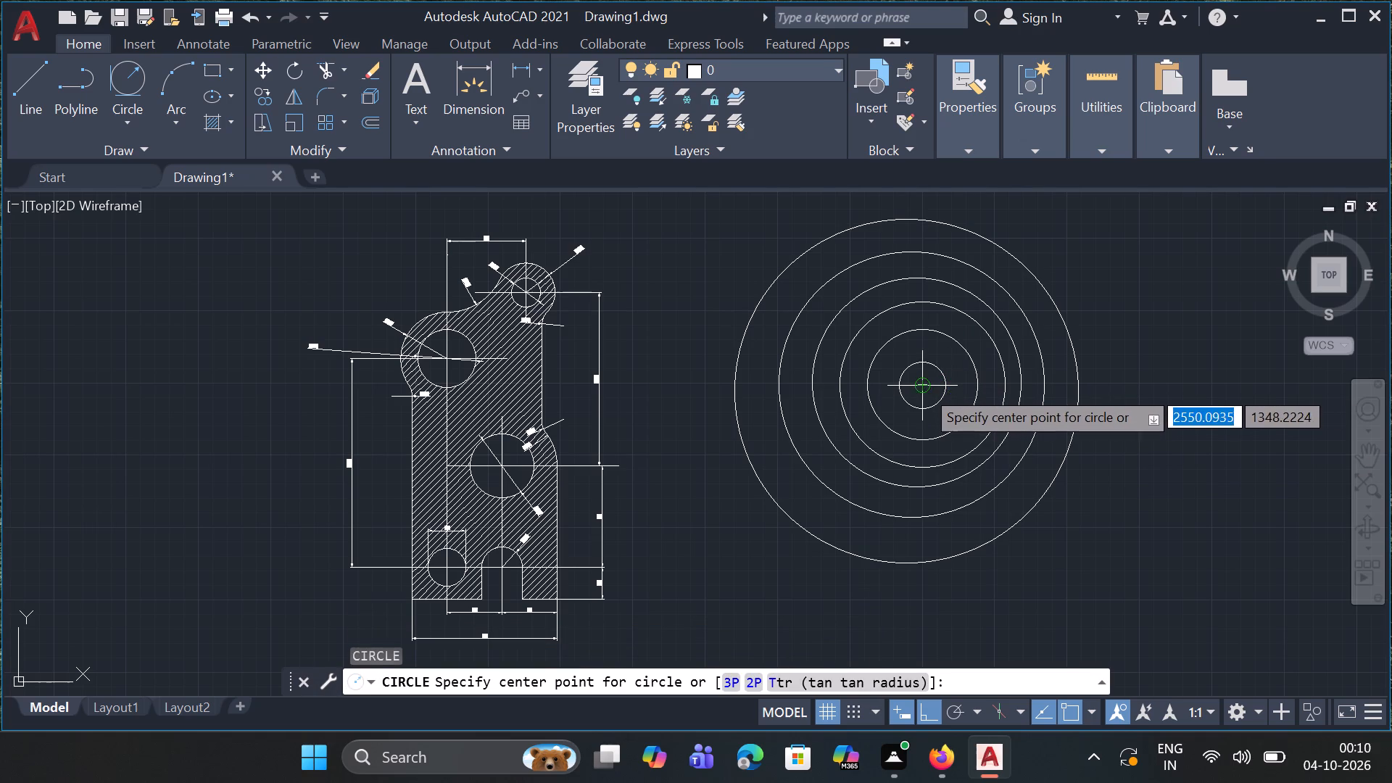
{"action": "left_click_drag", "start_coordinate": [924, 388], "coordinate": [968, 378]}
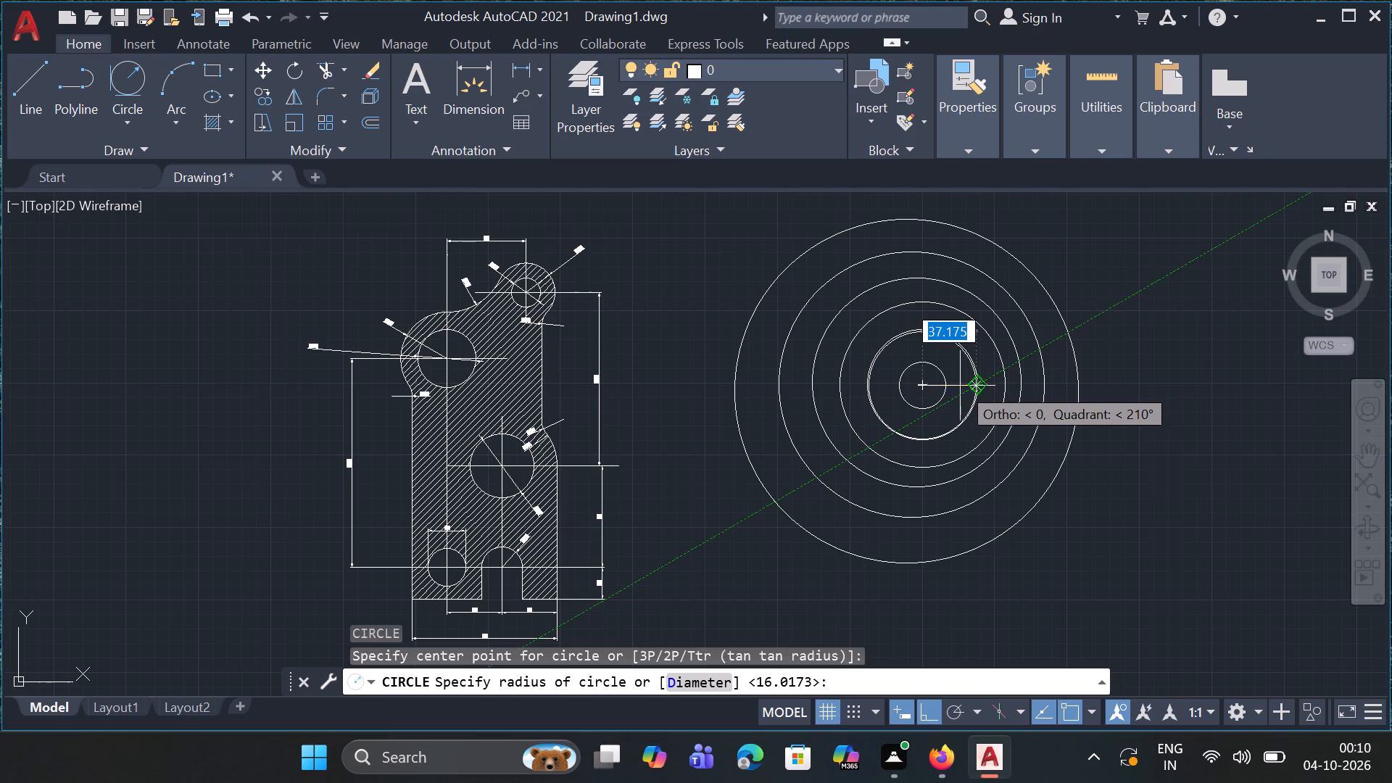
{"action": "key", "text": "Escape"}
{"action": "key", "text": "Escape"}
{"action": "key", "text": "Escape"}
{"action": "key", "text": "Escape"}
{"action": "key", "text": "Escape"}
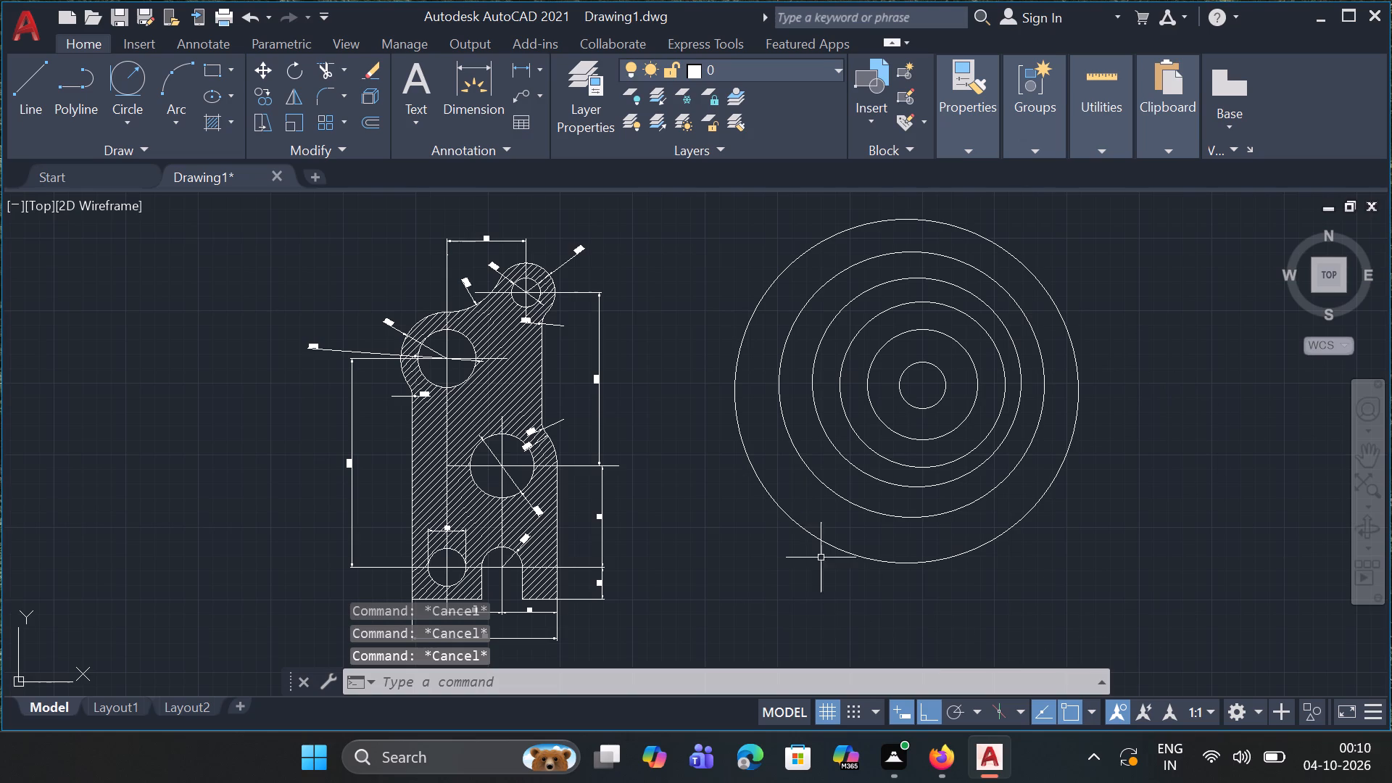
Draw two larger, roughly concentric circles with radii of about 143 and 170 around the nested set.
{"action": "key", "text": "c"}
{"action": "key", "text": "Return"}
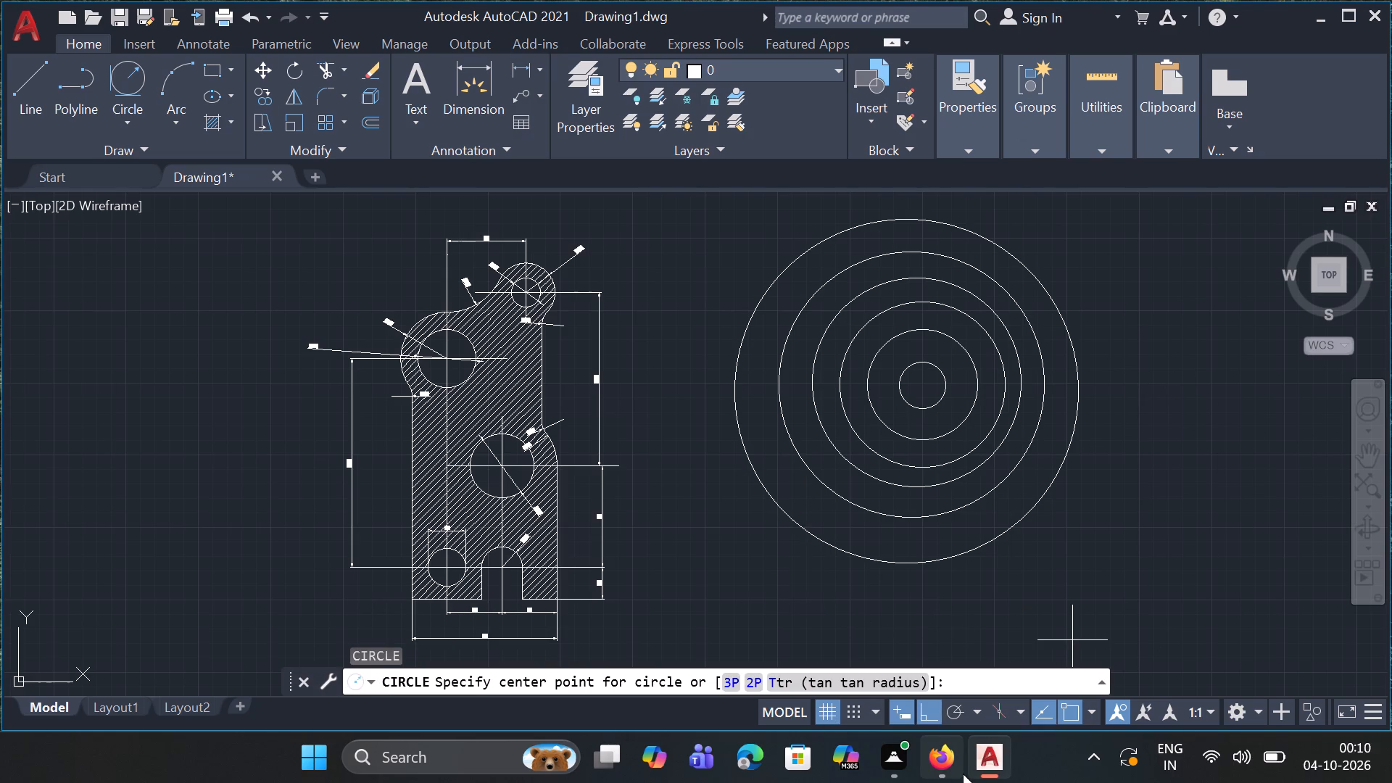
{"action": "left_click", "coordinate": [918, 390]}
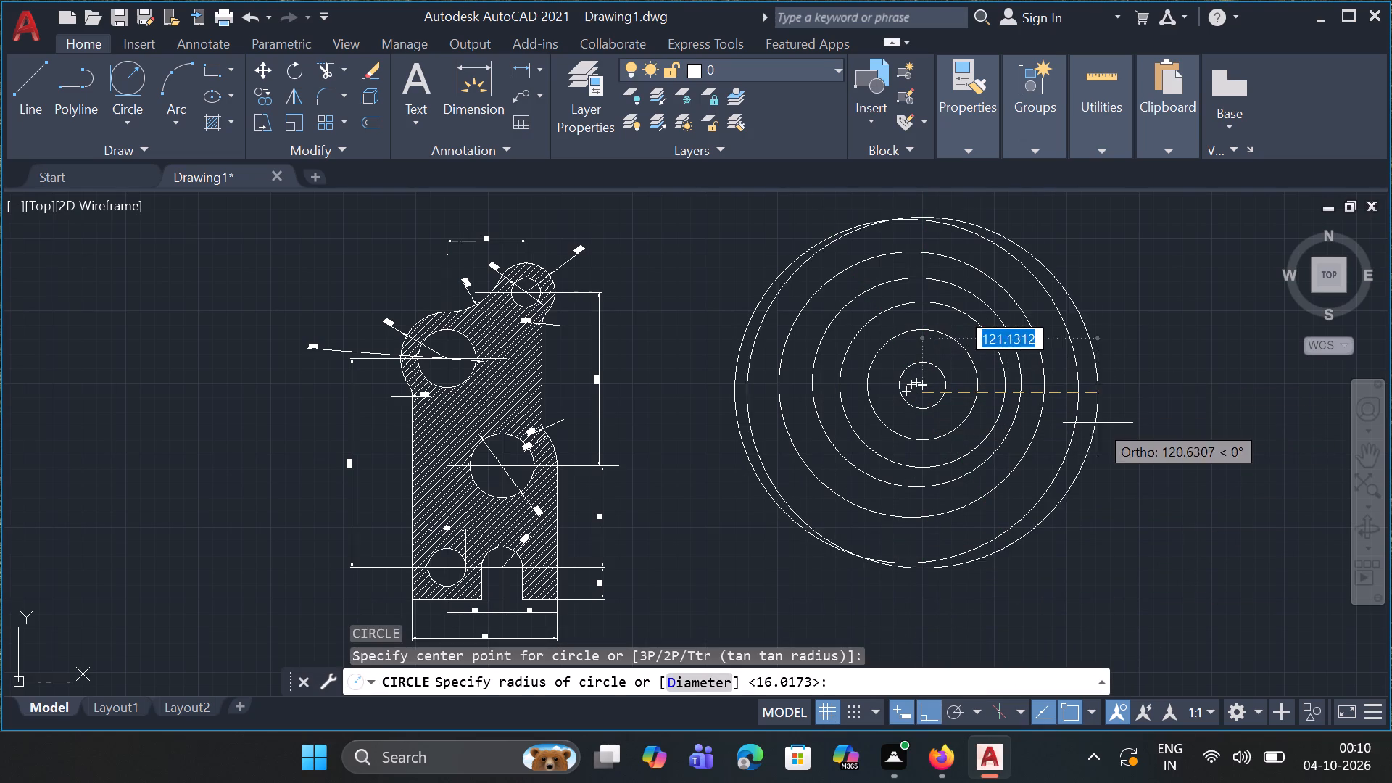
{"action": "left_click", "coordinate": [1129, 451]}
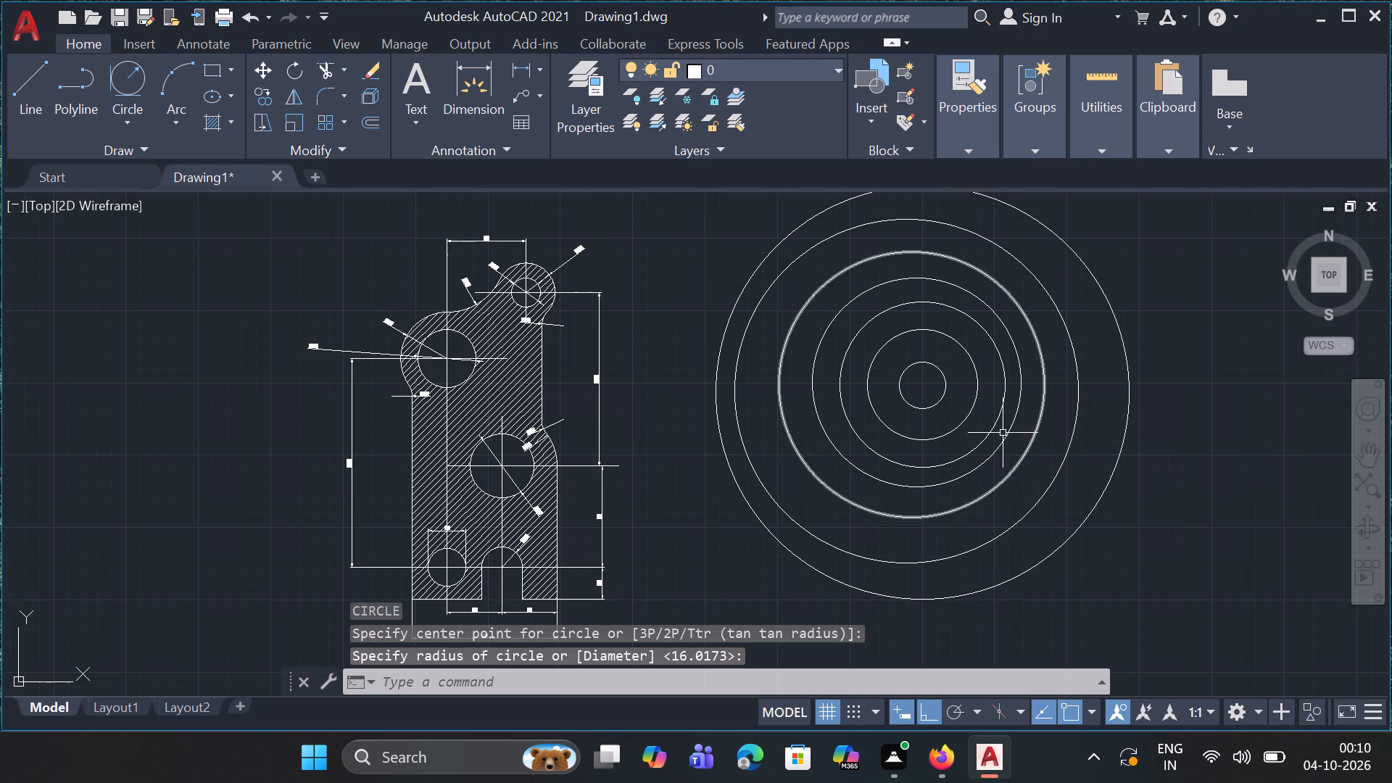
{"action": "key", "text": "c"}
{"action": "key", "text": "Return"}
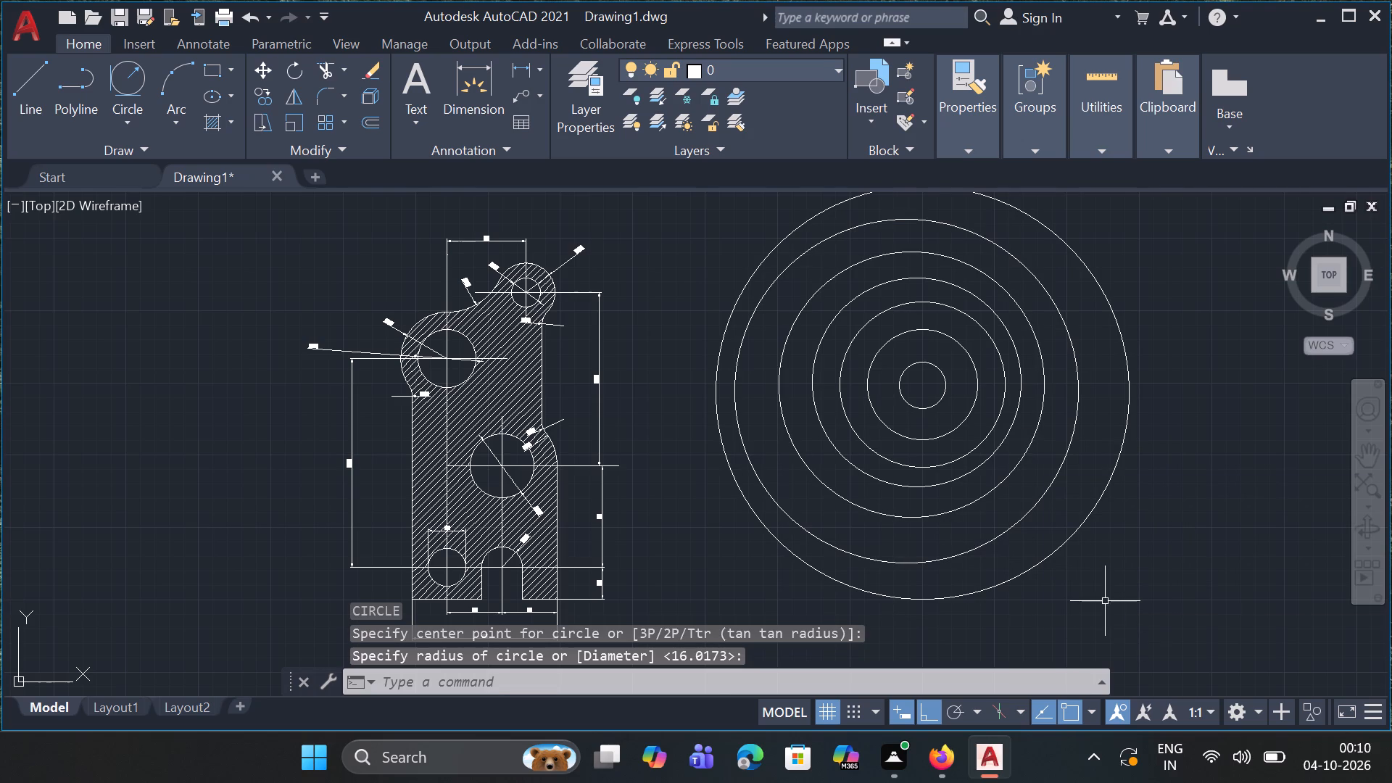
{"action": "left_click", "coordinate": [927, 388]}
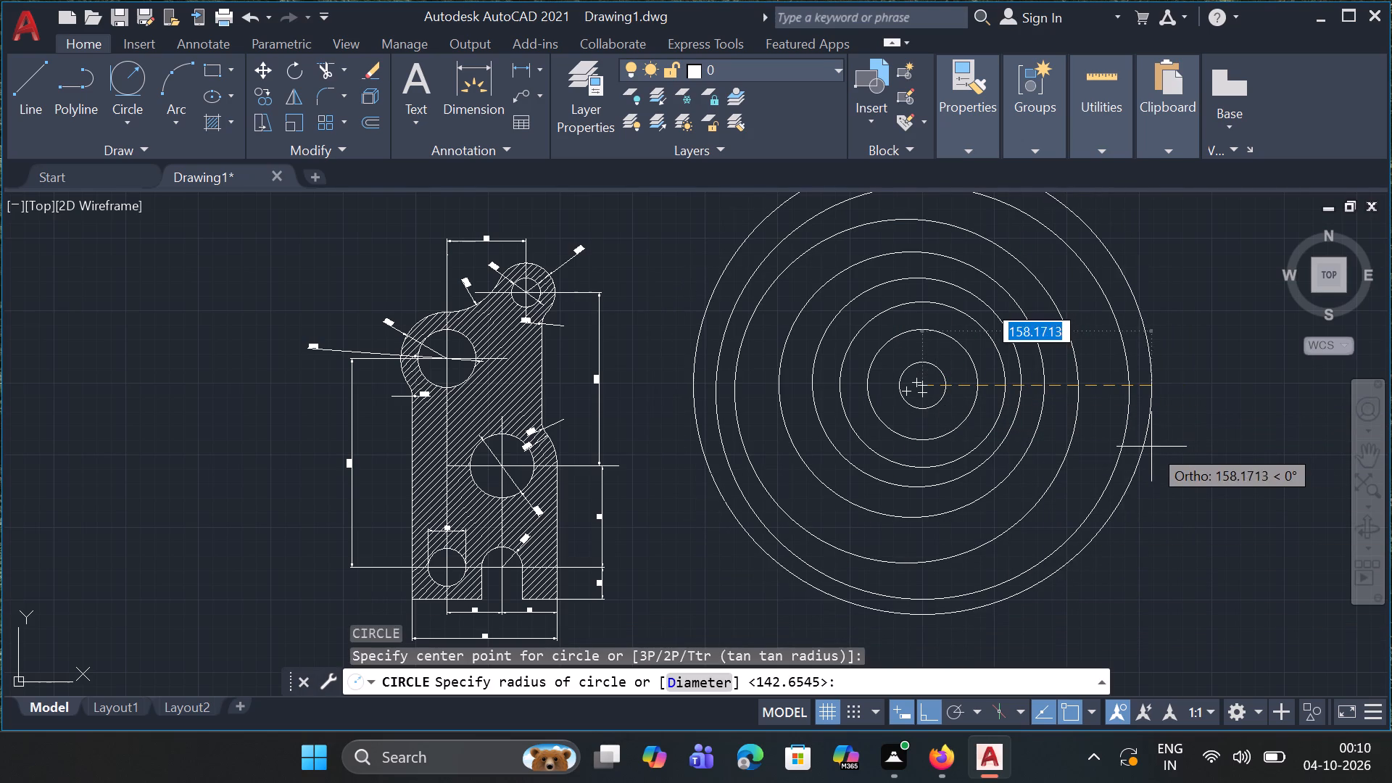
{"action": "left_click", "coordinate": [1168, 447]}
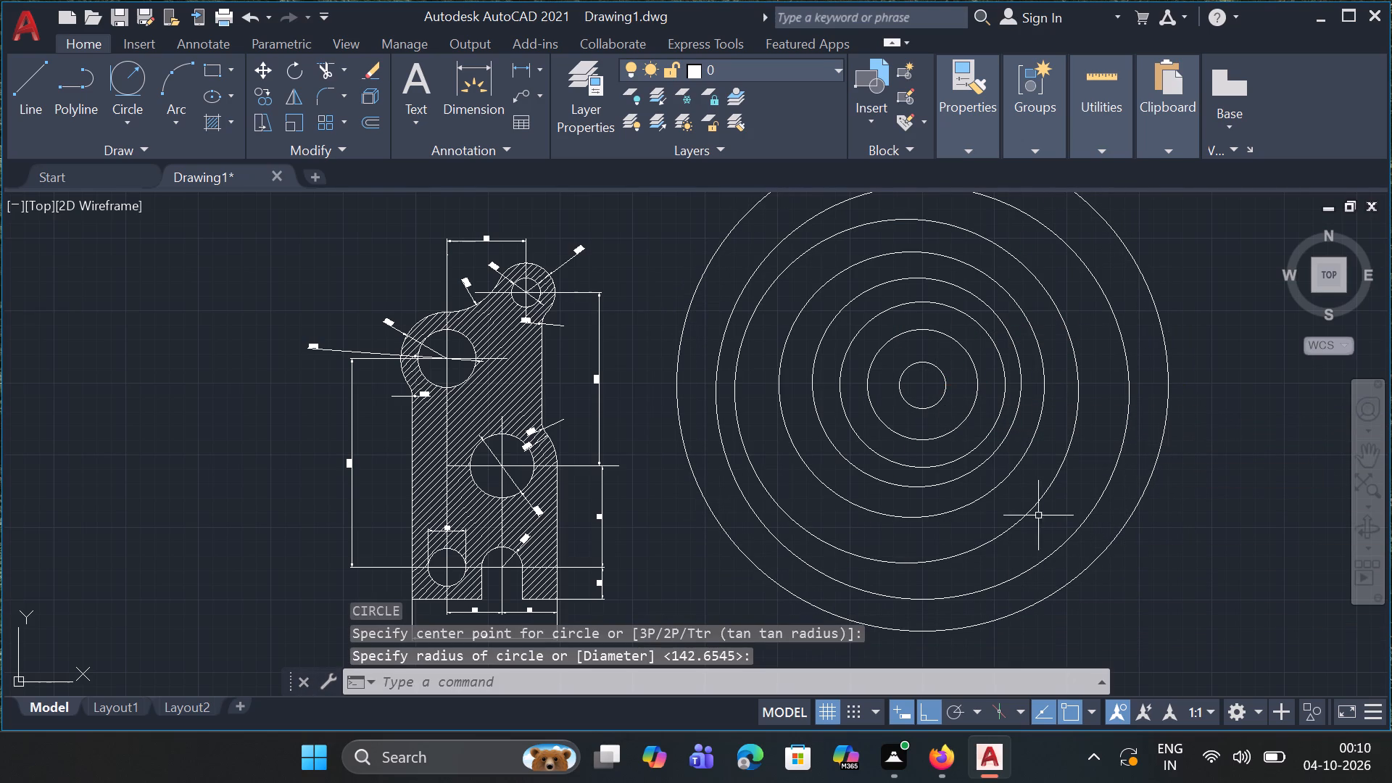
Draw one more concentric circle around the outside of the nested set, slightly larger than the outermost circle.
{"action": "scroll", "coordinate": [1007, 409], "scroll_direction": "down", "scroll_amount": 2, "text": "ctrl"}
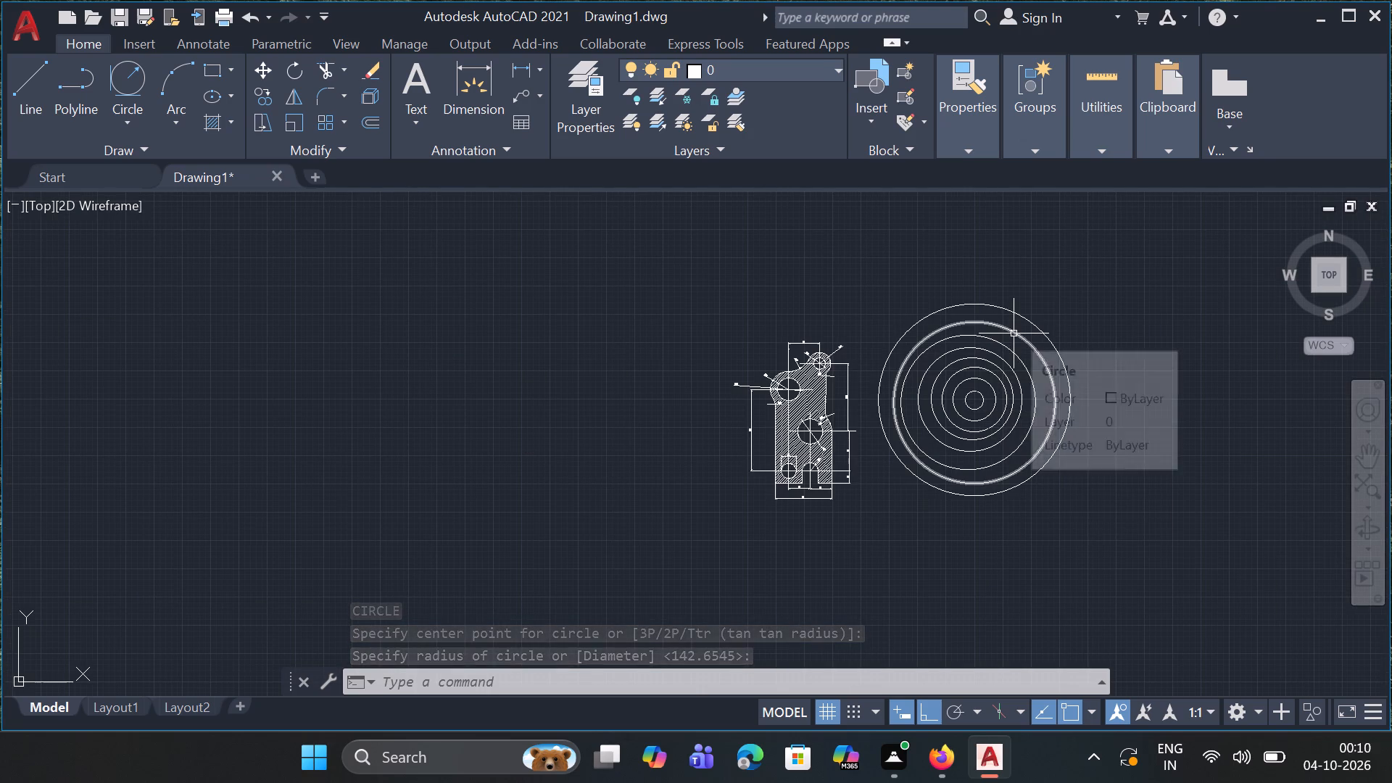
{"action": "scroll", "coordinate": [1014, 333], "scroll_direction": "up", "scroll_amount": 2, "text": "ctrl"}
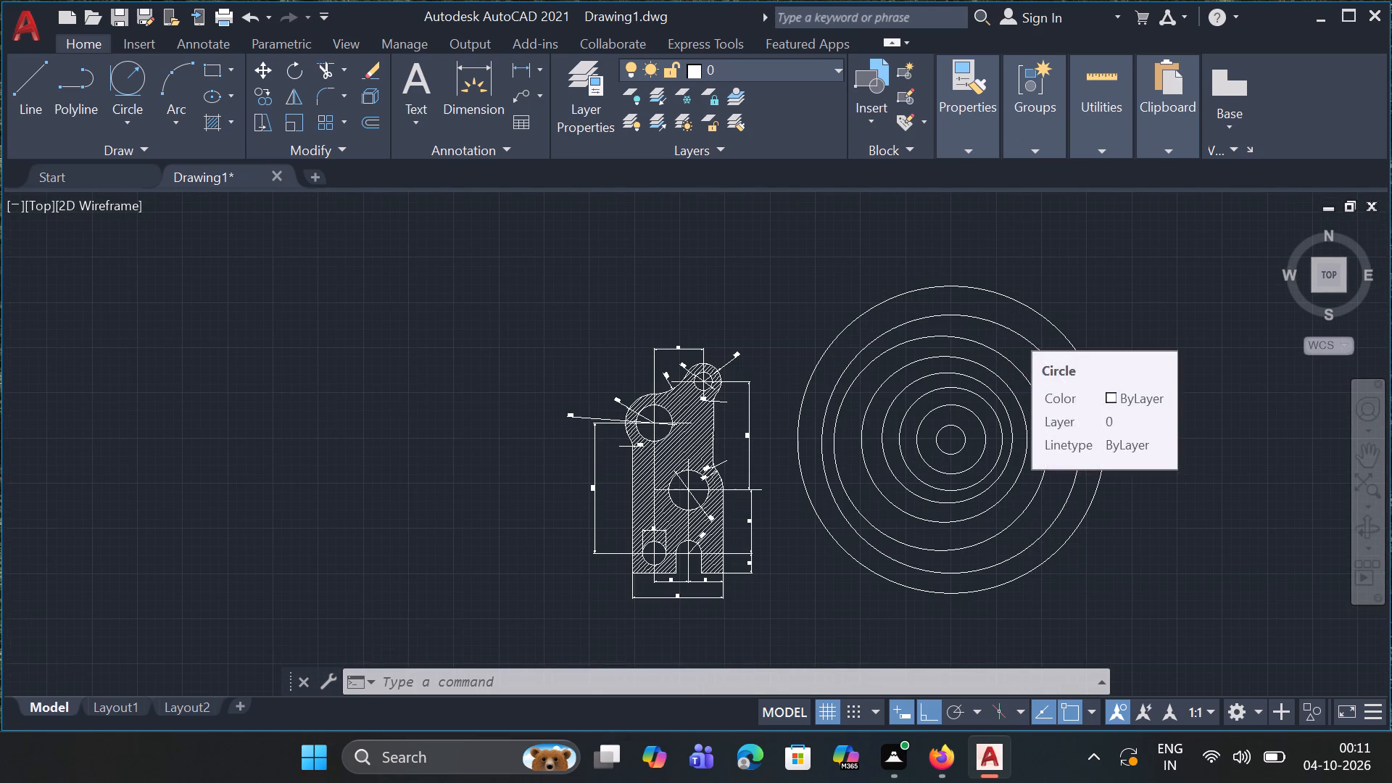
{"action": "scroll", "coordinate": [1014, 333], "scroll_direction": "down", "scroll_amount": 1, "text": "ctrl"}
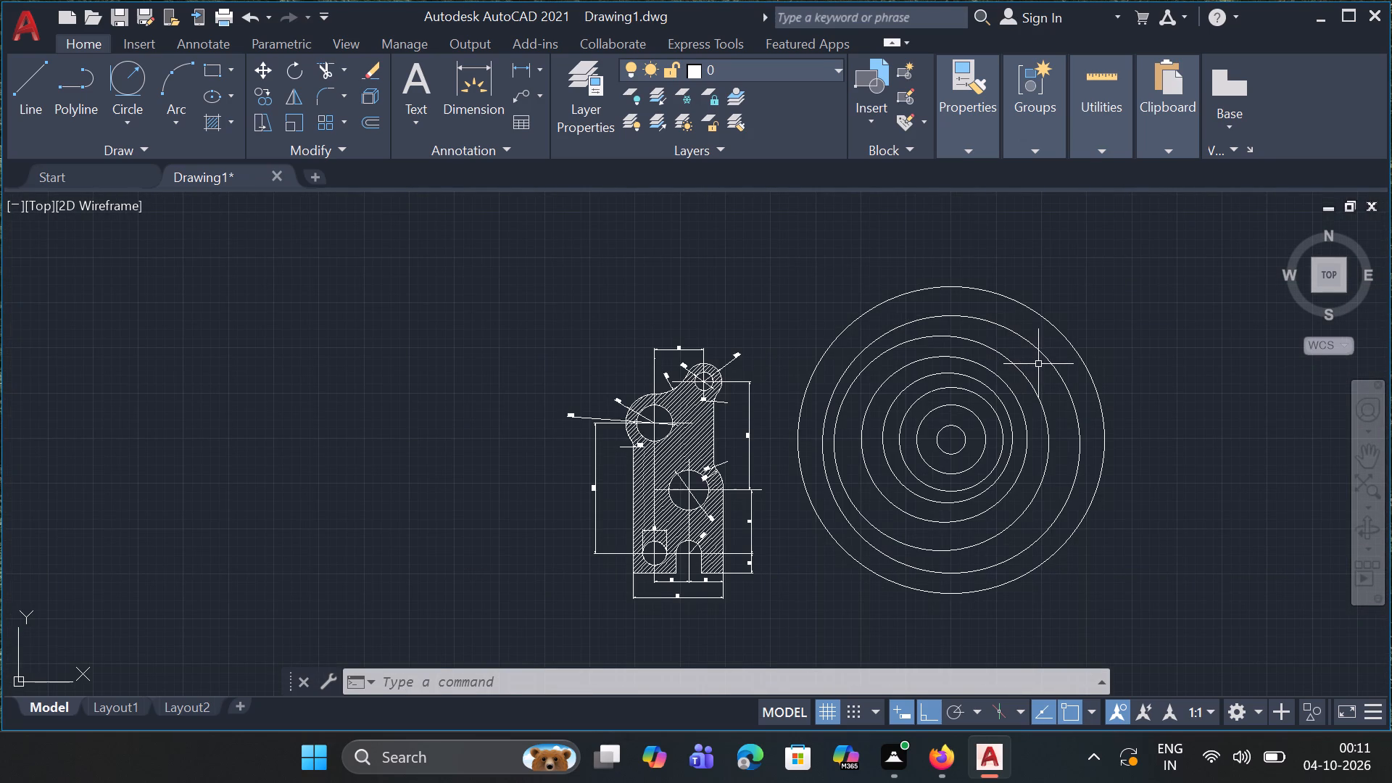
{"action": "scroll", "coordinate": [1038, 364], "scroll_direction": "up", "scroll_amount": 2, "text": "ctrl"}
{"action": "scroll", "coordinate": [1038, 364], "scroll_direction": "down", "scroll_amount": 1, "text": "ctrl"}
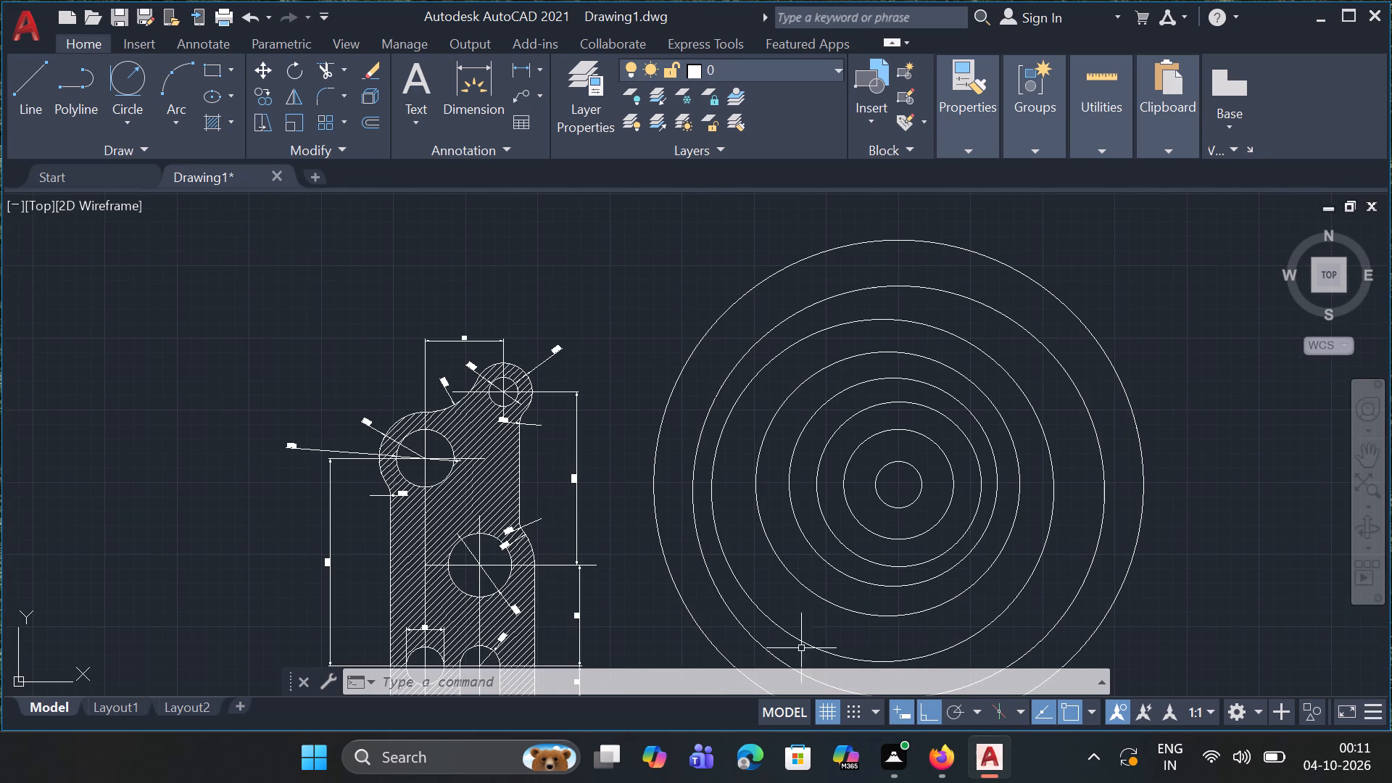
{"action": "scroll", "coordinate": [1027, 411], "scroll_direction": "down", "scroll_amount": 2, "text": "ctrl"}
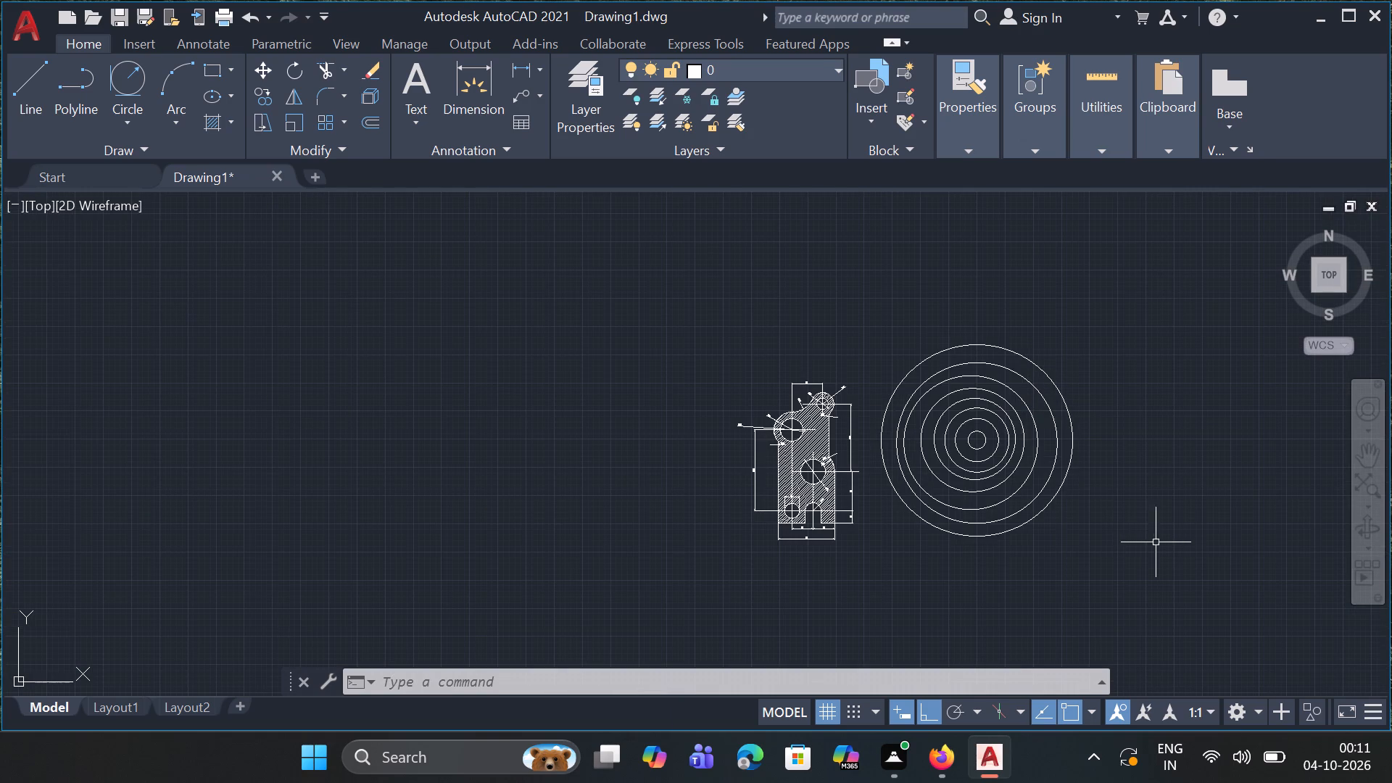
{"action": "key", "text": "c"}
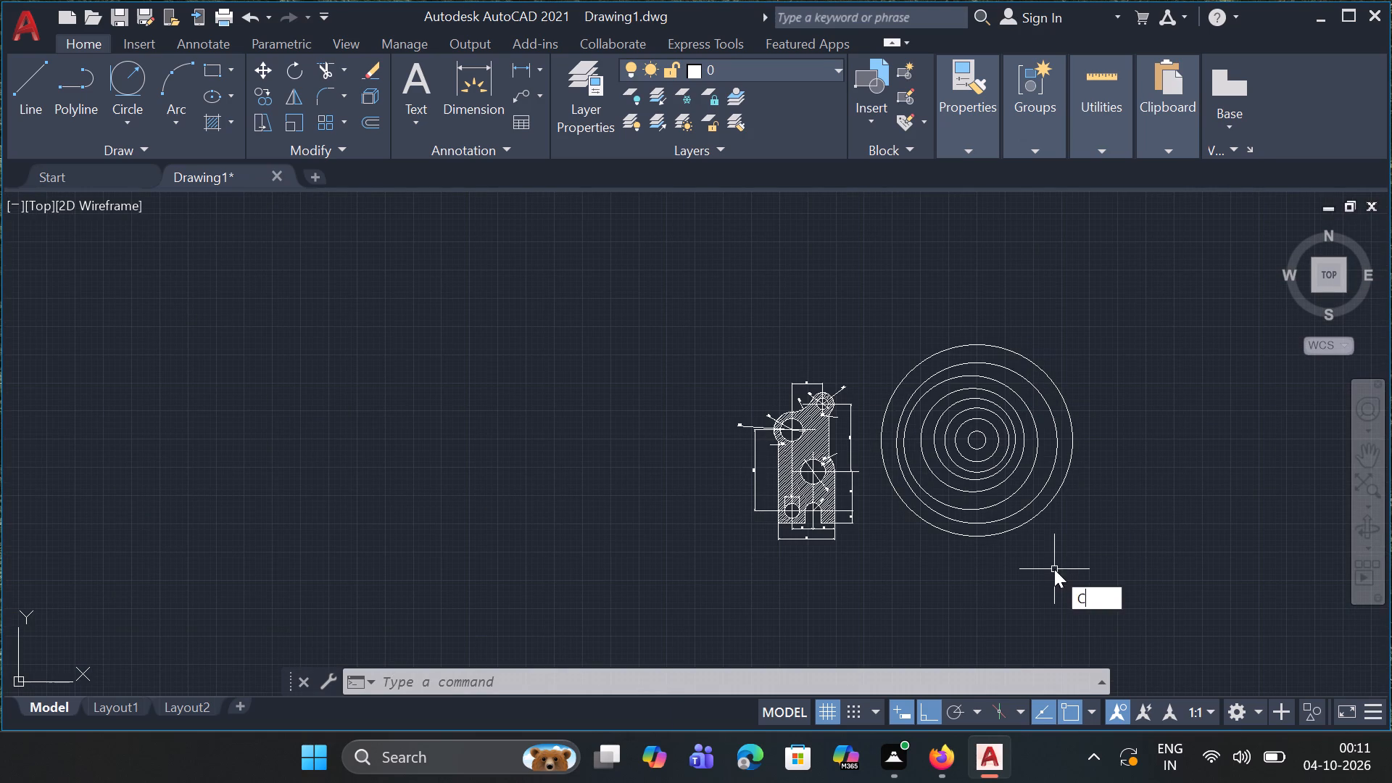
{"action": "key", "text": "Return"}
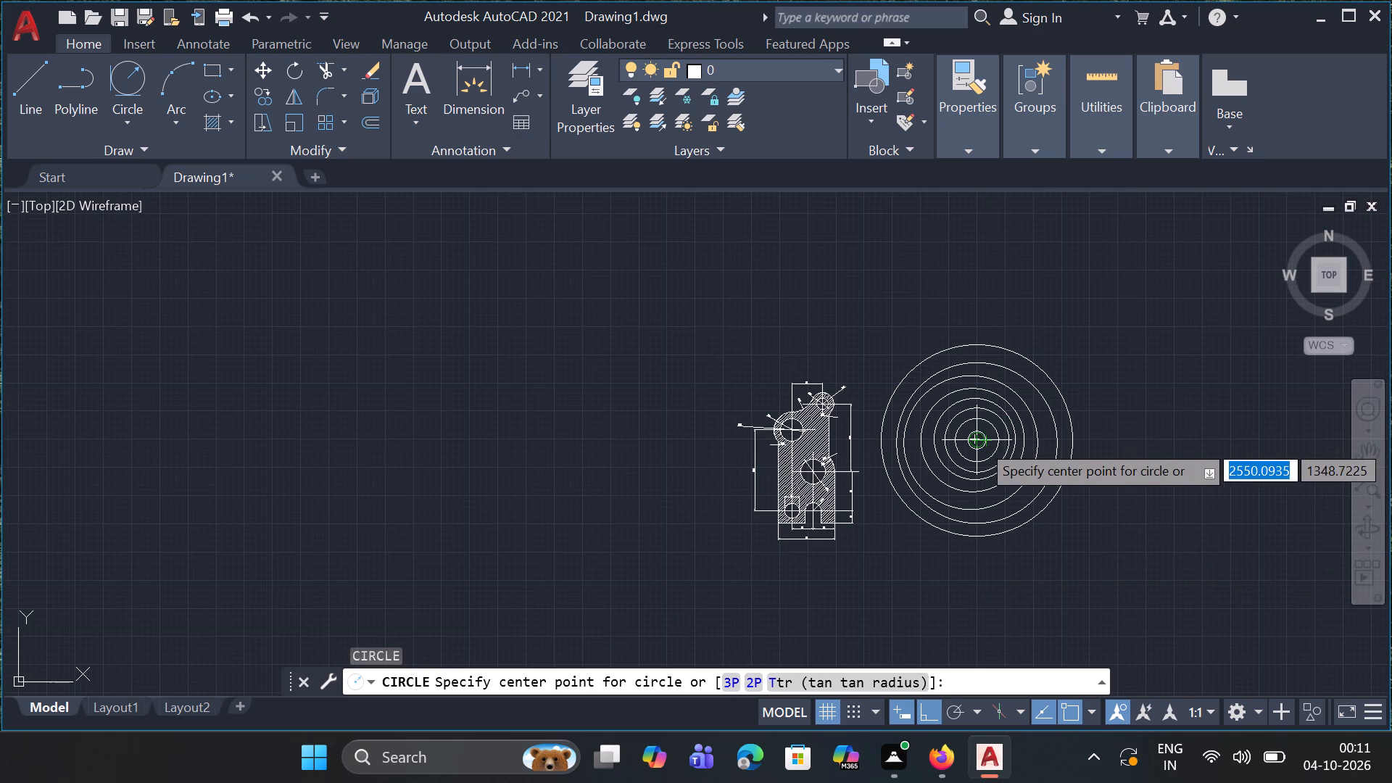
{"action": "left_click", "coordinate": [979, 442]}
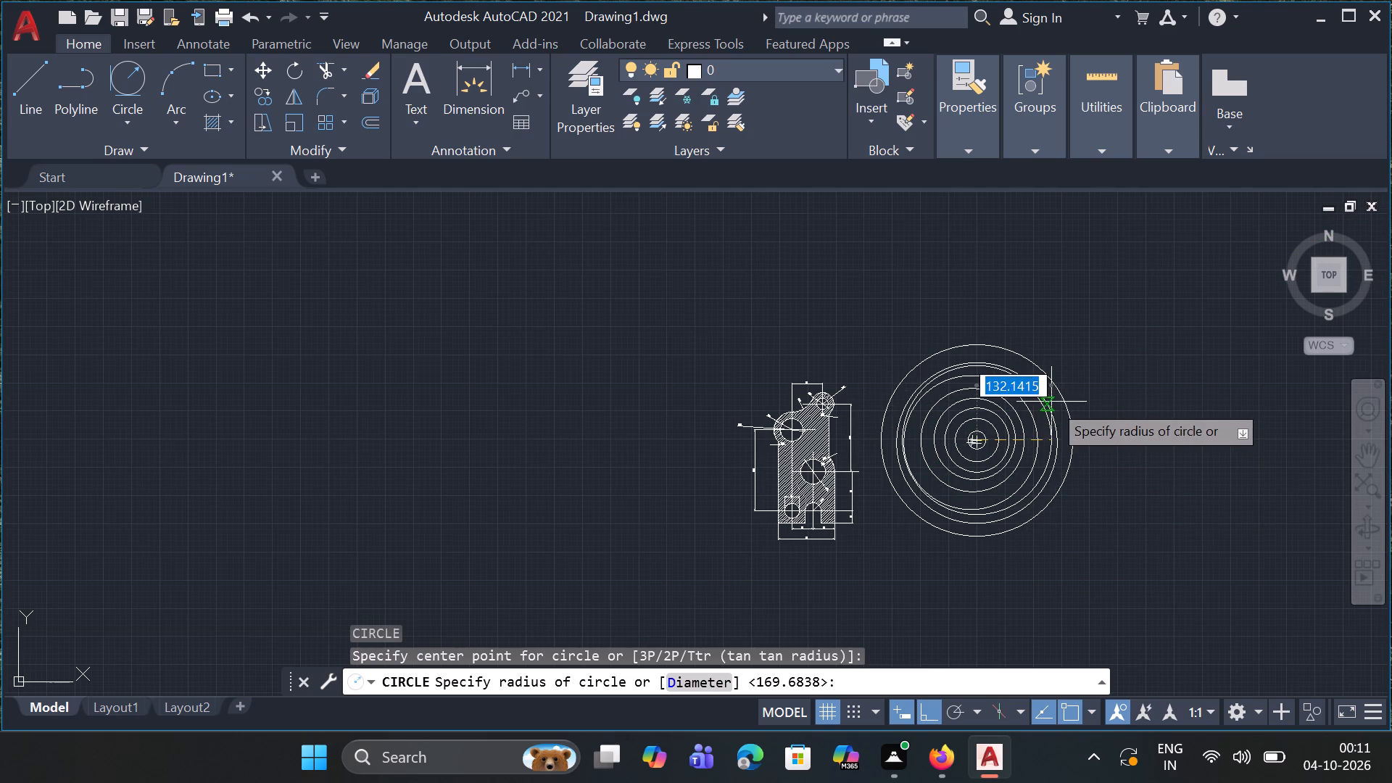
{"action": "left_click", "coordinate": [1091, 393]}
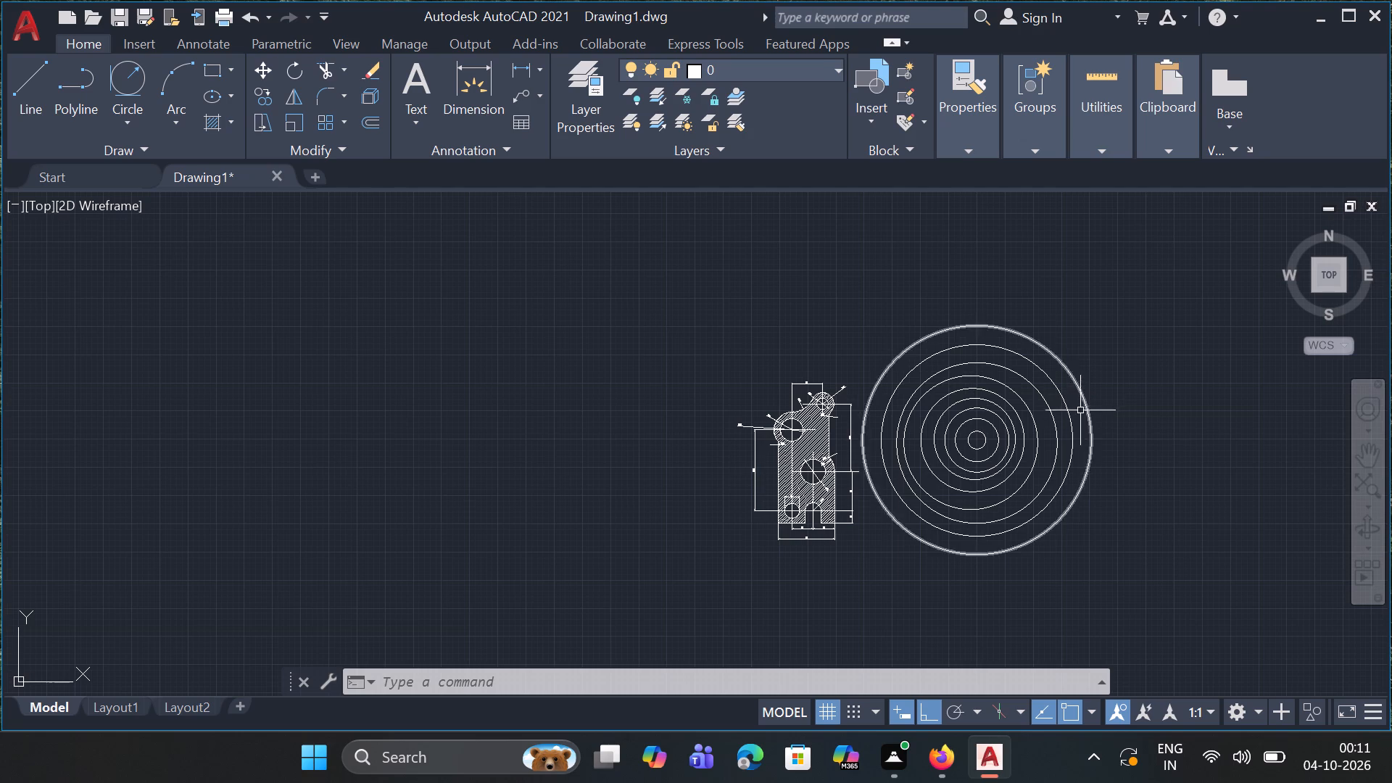
Delete the four outermost circles of the nested set beside the hatched profile.
{"action": "left_click", "coordinate": [1088, 411]}
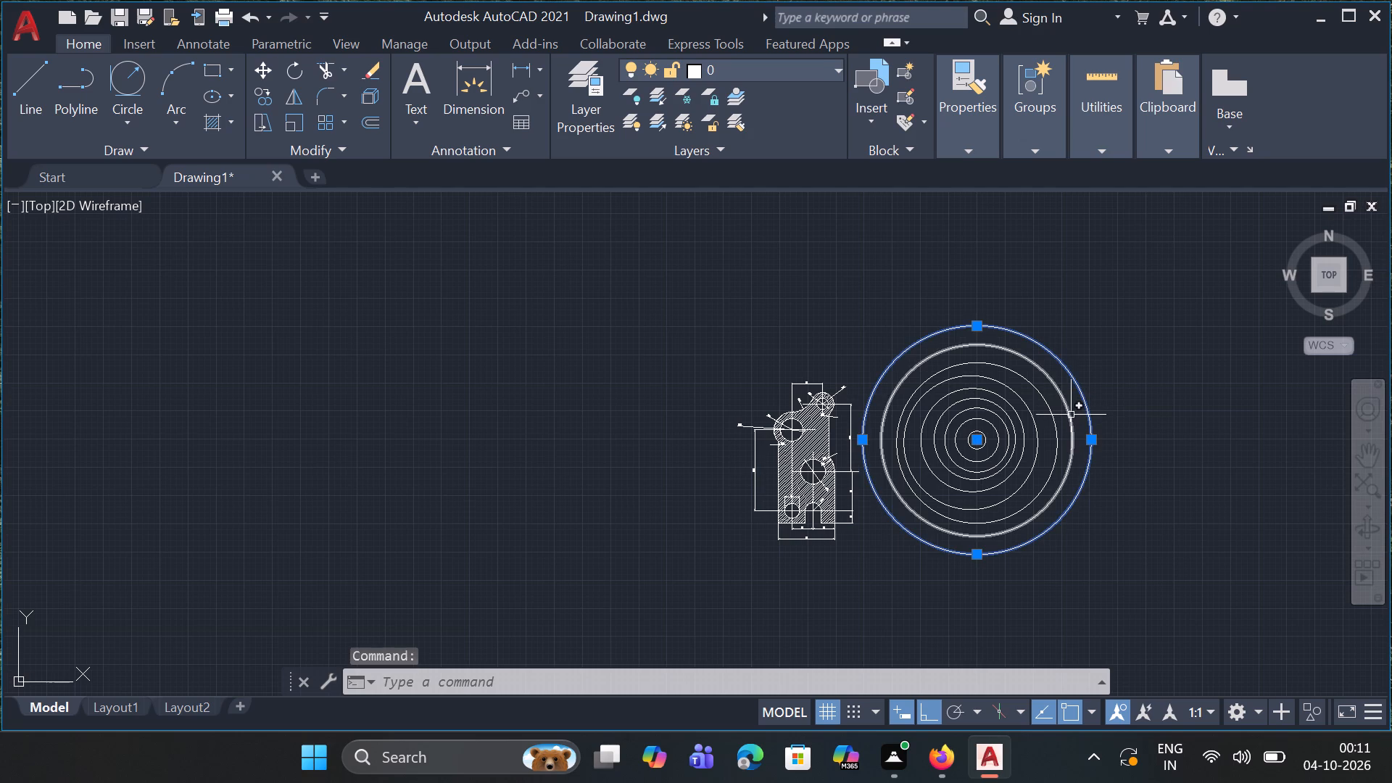
{"action": "left_click", "coordinate": [1069, 415]}
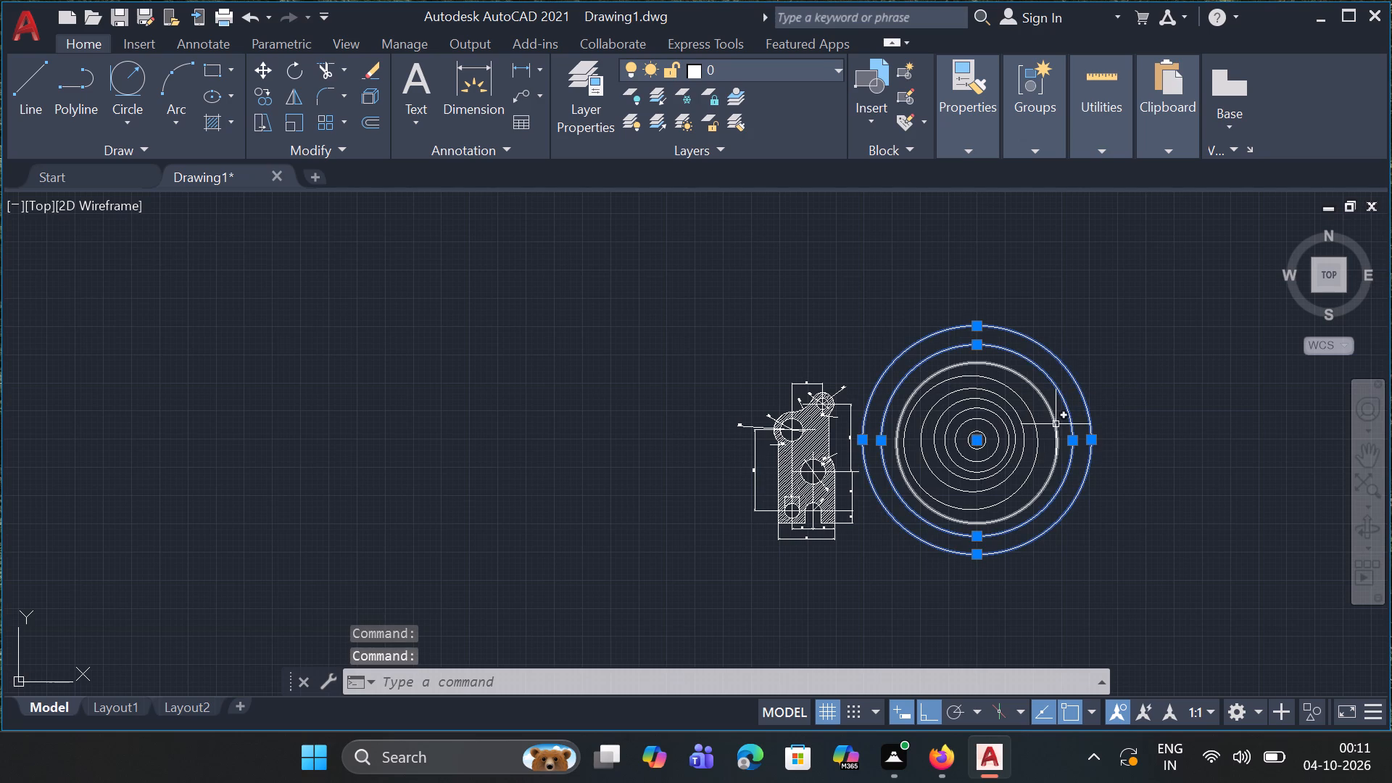
{"action": "left_click", "coordinate": [1056, 424]}
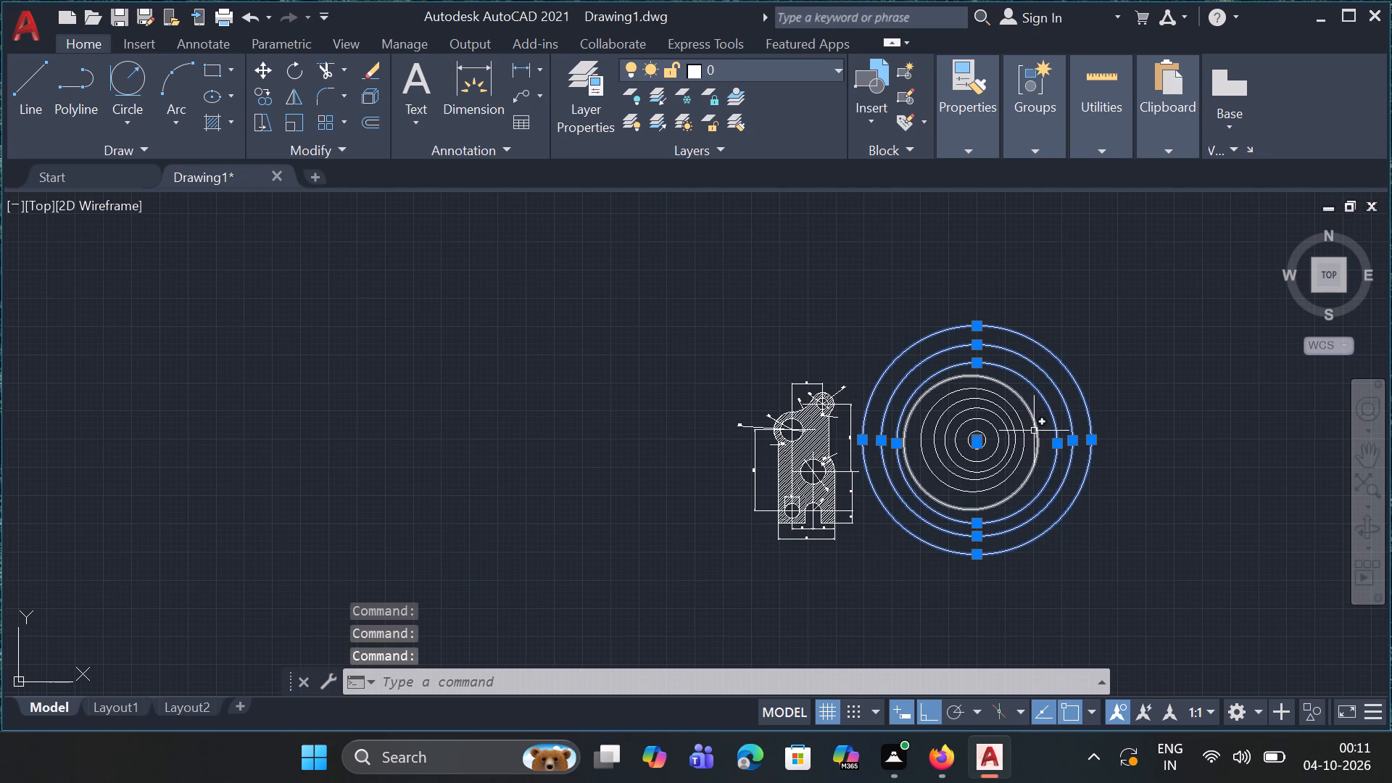
{"action": "left_click", "coordinate": [1034, 431]}
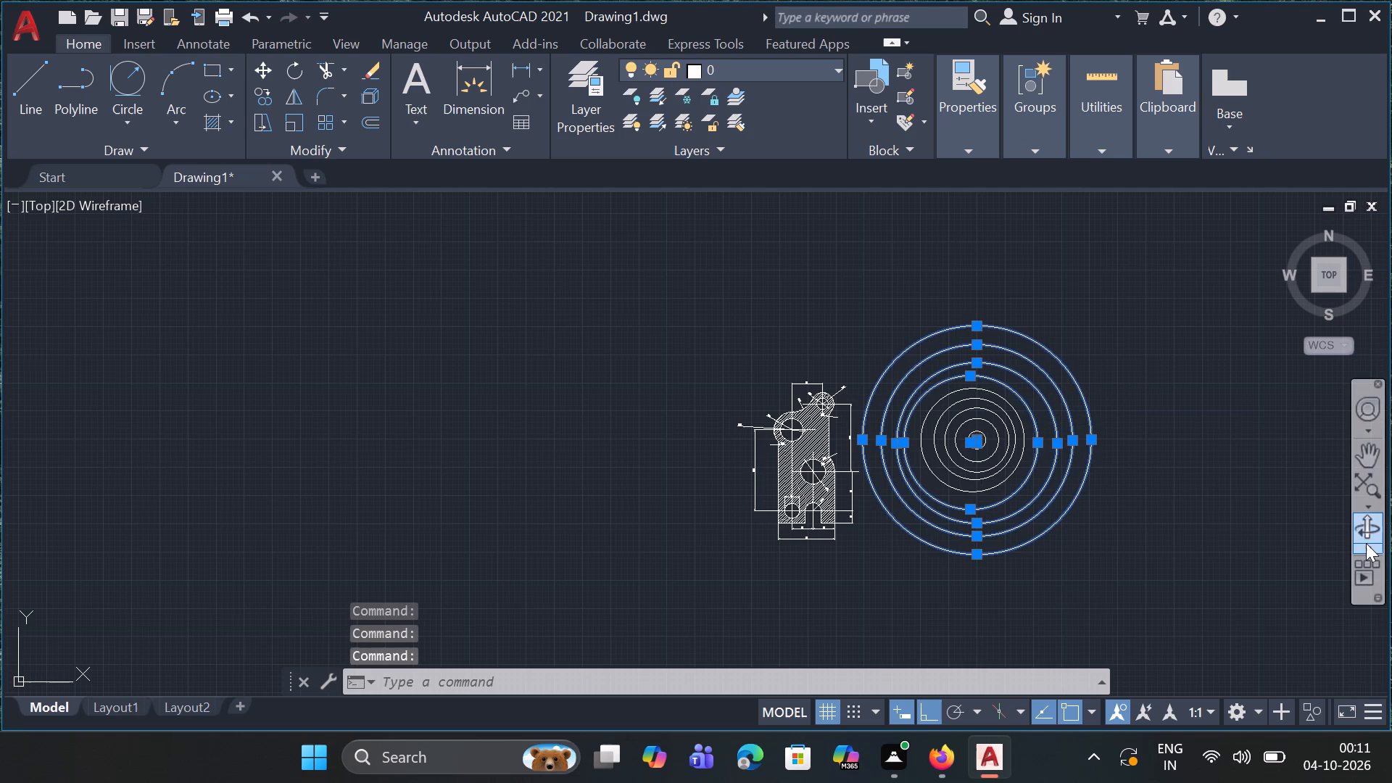
{"action": "key", "text": "Delete"}
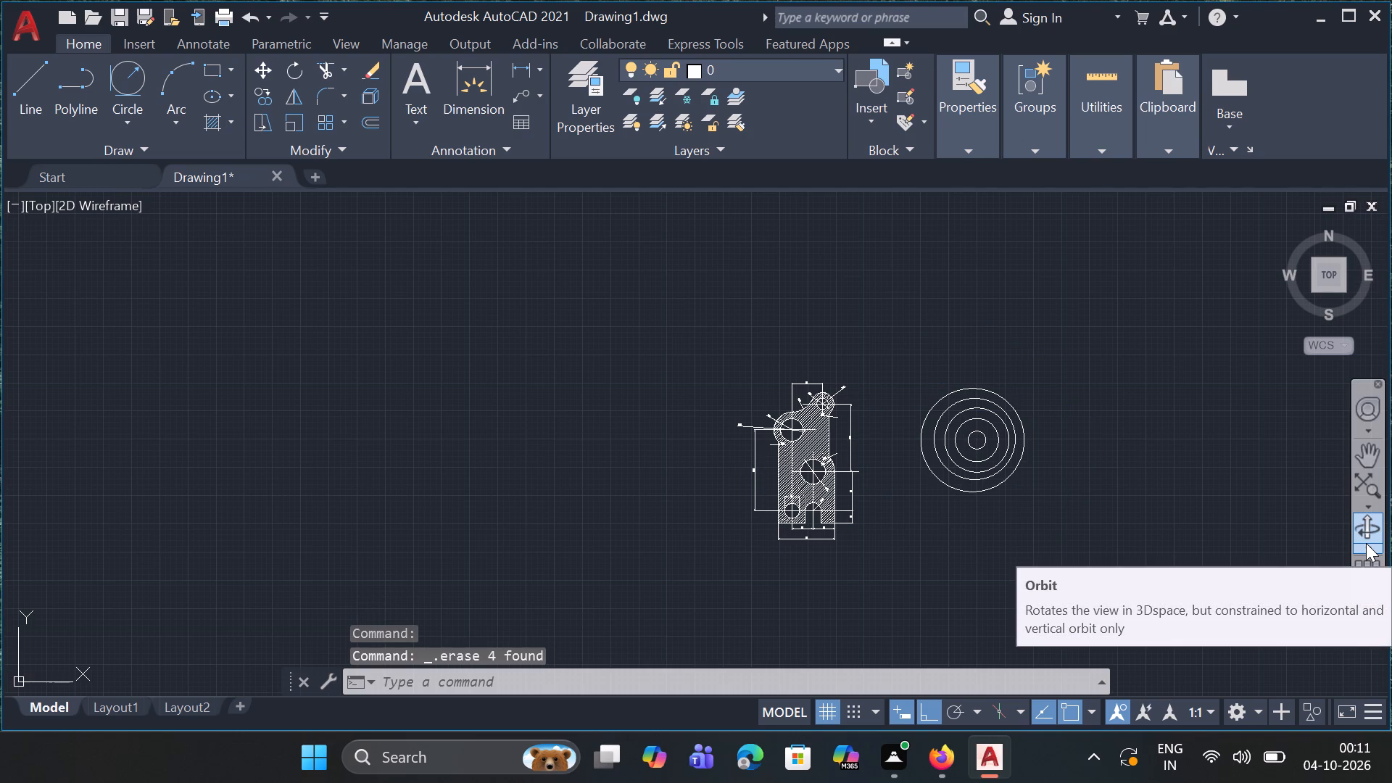
{"action": "key", "text": "Escape"}
{"action": "key", "text": "Escape"}
{"action": "key", "text": "Escape"}
{"action": "key", "text": "Escape"}
{"action": "key", "text": "Escape"}
{"action": "key", "text": "Escape"}
{"action": "key", "text": "Escape"}
{"action": "key", "text": "Escape"}
{"action": "key", "text": "Escape"}
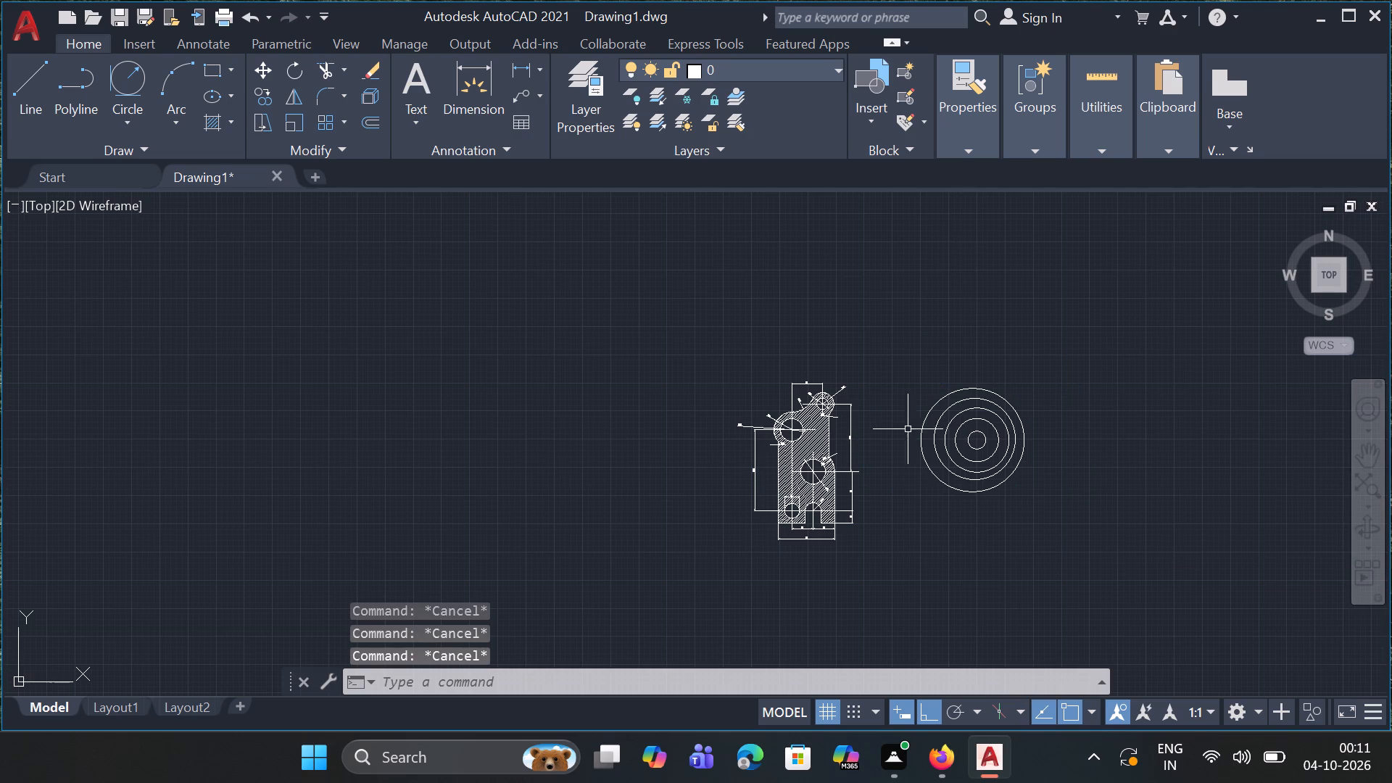
{"action": "scroll", "coordinate": [921, 401], "scroll_direction": "up", "scroll_amount": 3, "text": "ctrl"}
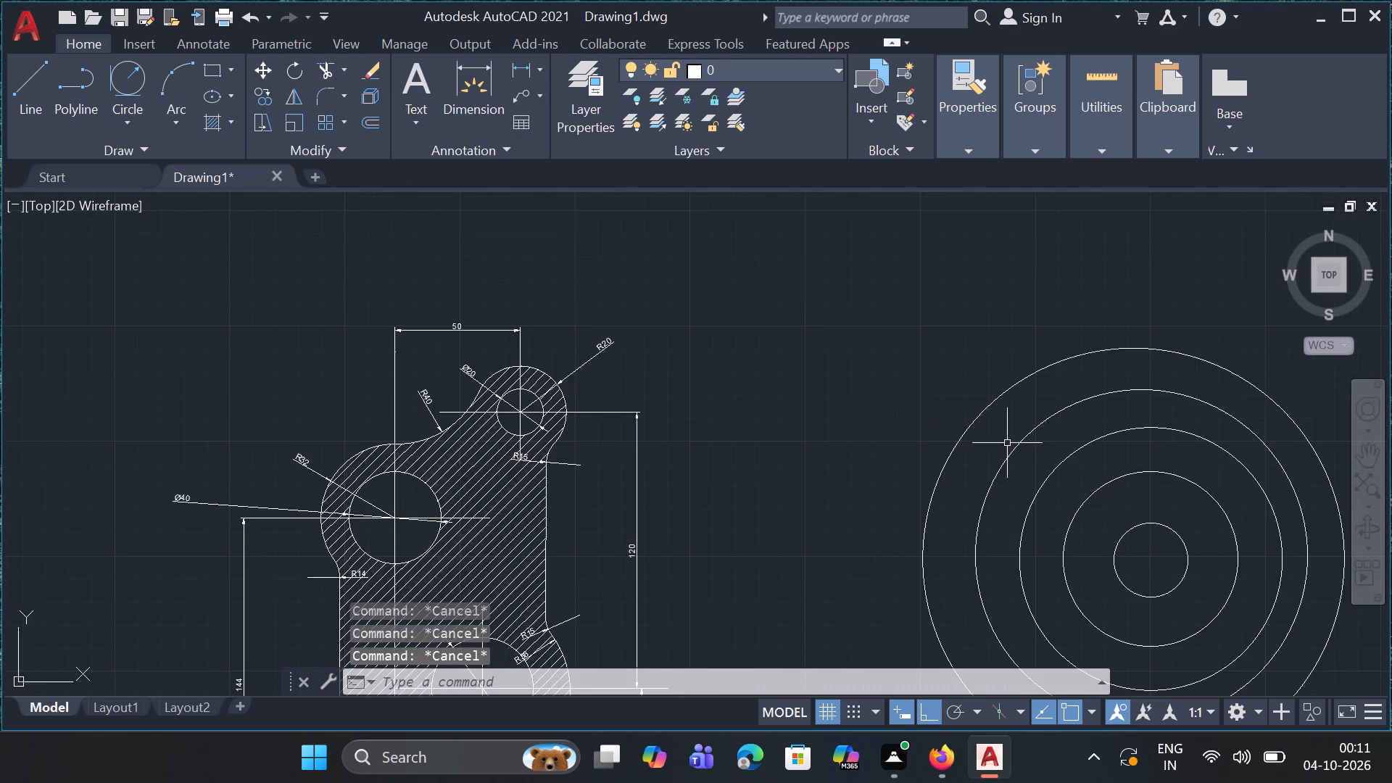
Delete five of the remaining nested circles beside the hatched profile, from the outermost in to one of the overlapping innermost pair.
{"action": "scroll", "coordinate": [1007, 443], "scroll_direction": "down", "scroll_amount": 2, "text": "ctrl"}
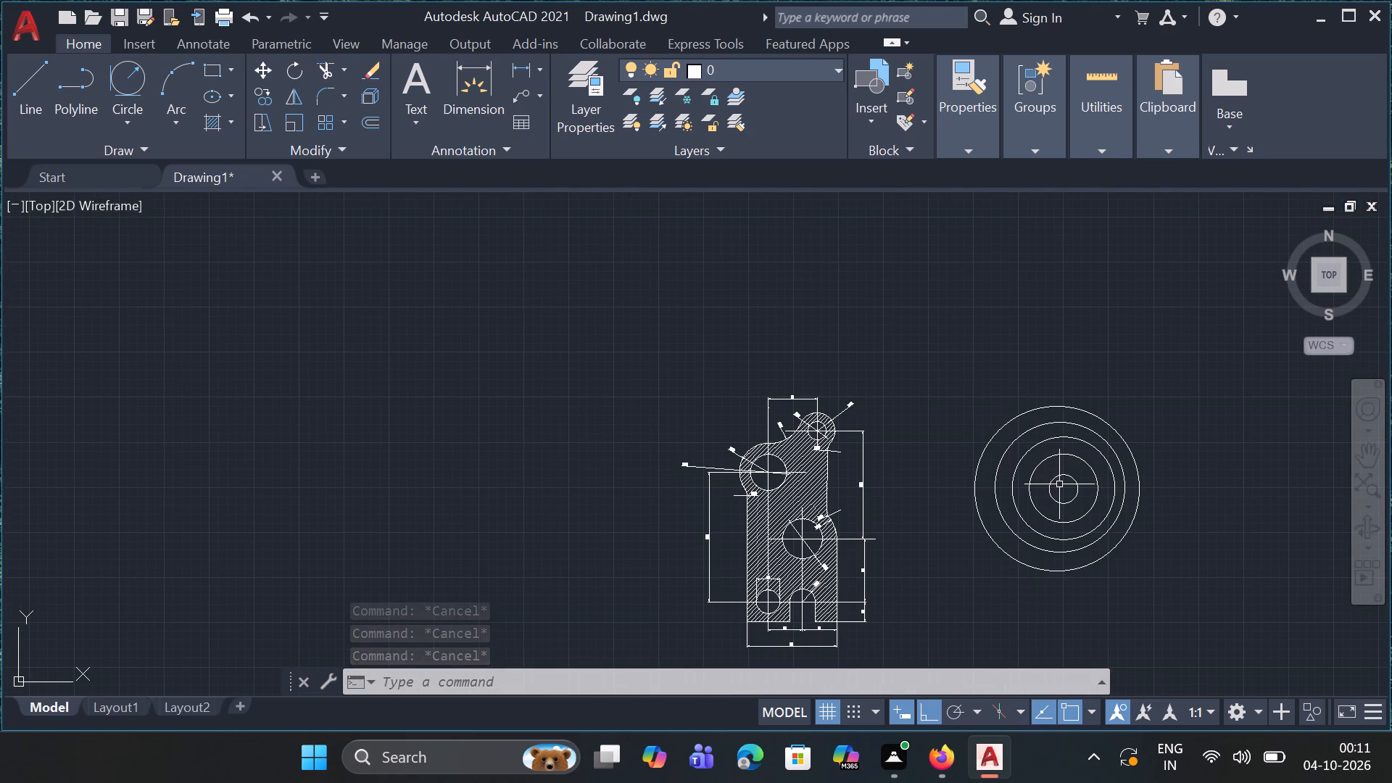
{"action": "scroll", "coordinate": [1059, 484], "scroll_direction": "up", "scroll_amount": 2, "text": "ctrl"}
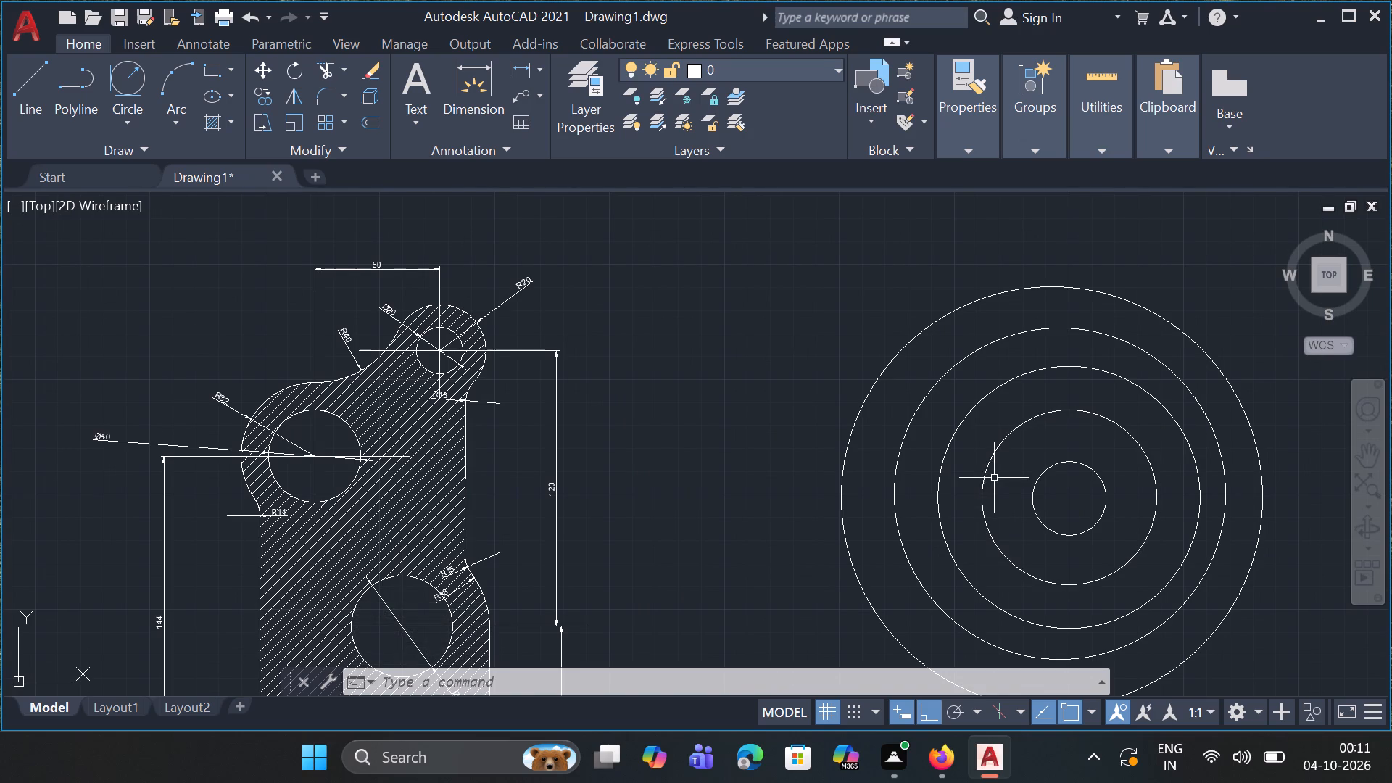
{"action": "left_click", "coordinate": [984, 486]}
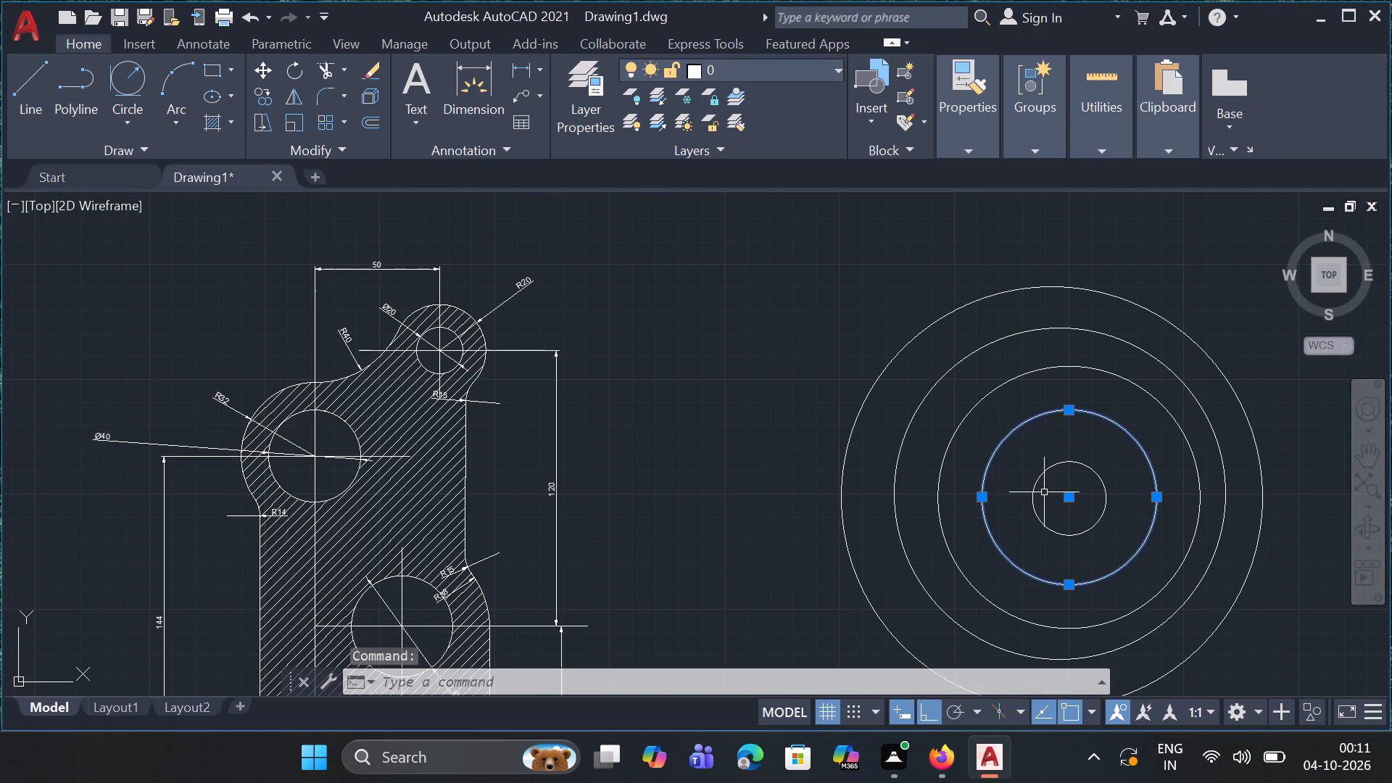
{"action": "left_click", "coordinate": [1033, 506]}
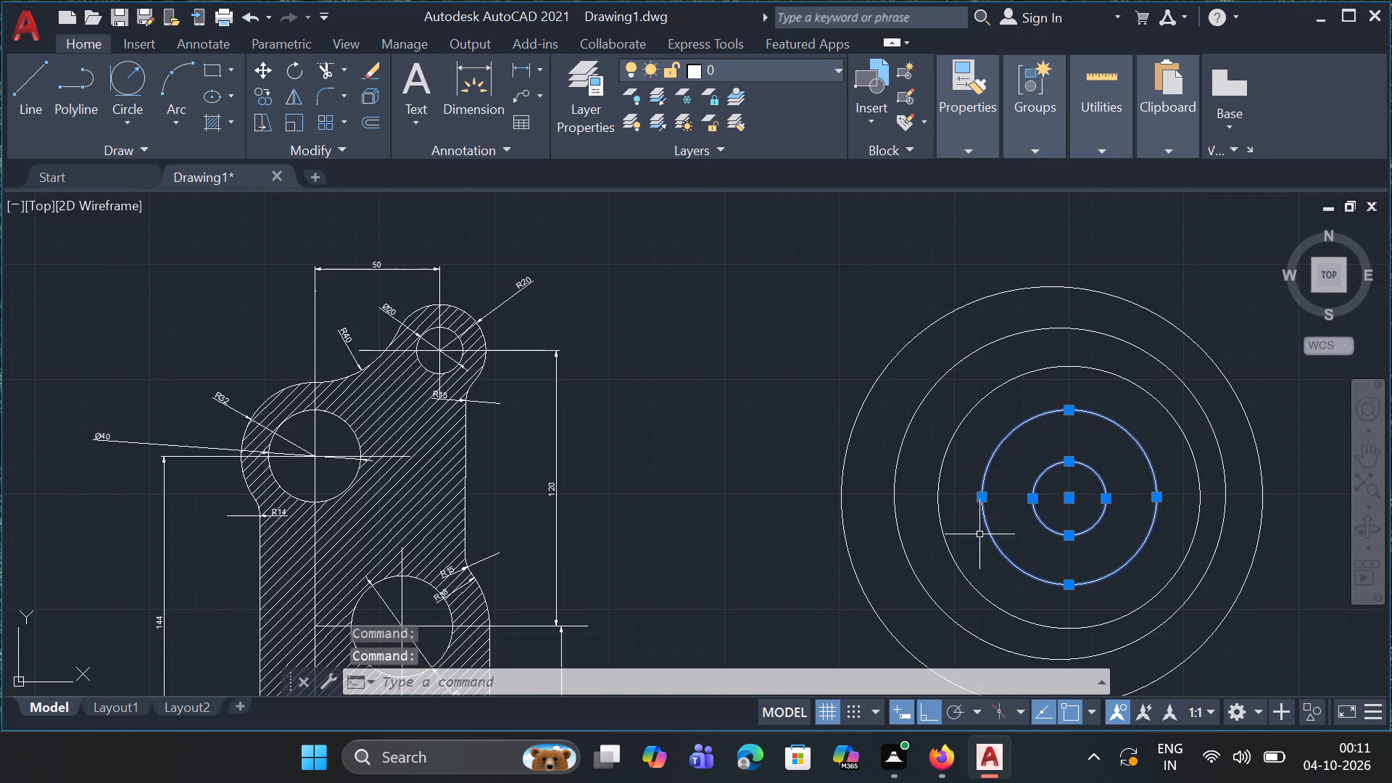
{"action": "left_click", "coordinate": [935, 505]}
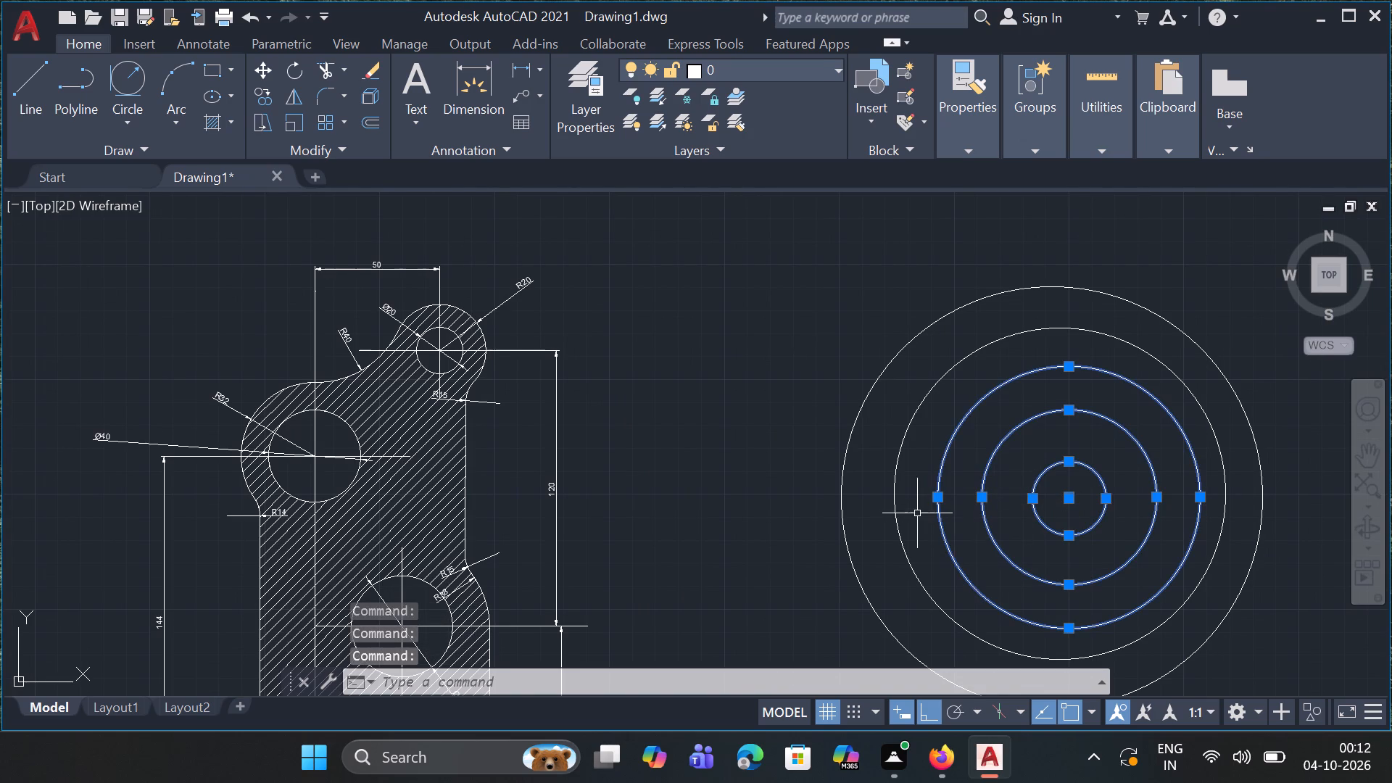
{"action": "left_click", "coordinate": [895, 496]}
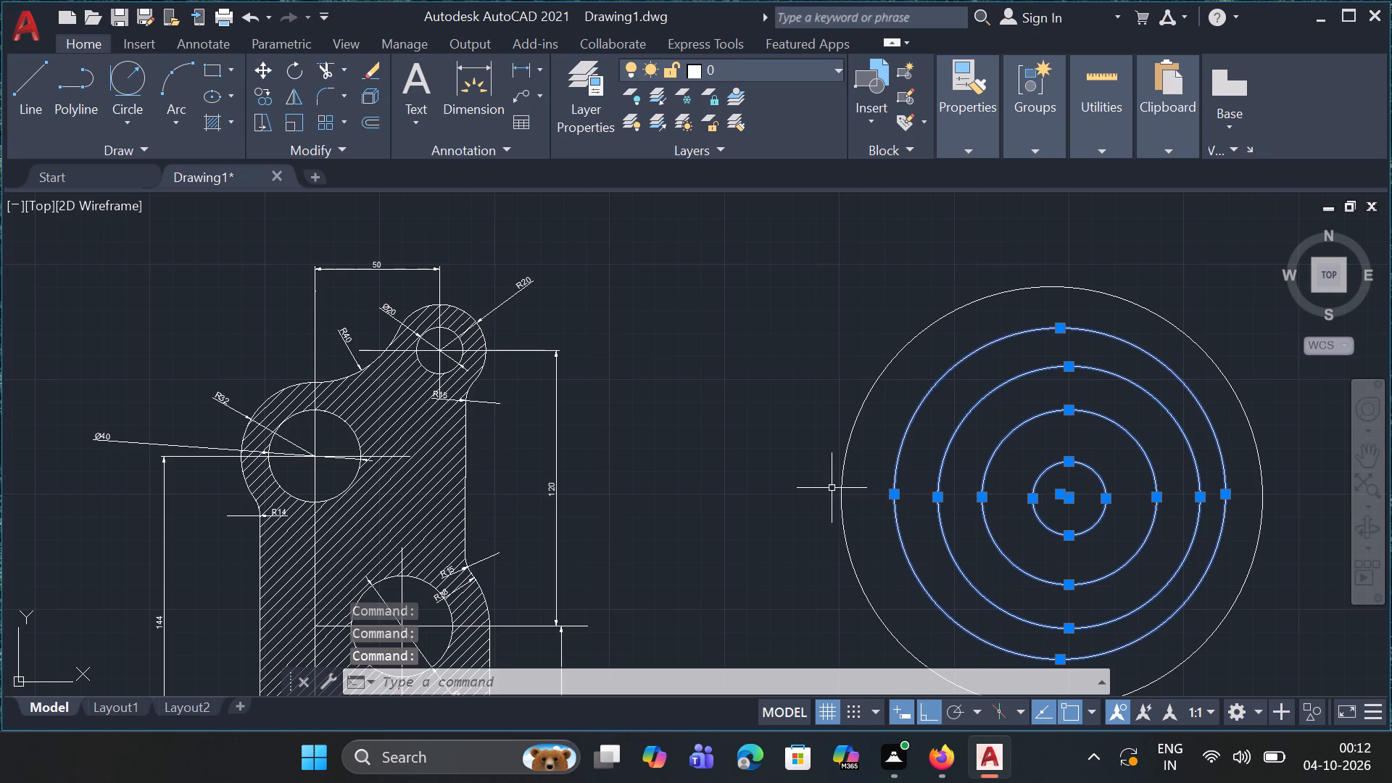
{"action": "left_click", "coordinate": [844, 490]}
{"action": "key", "text": "Delete"}
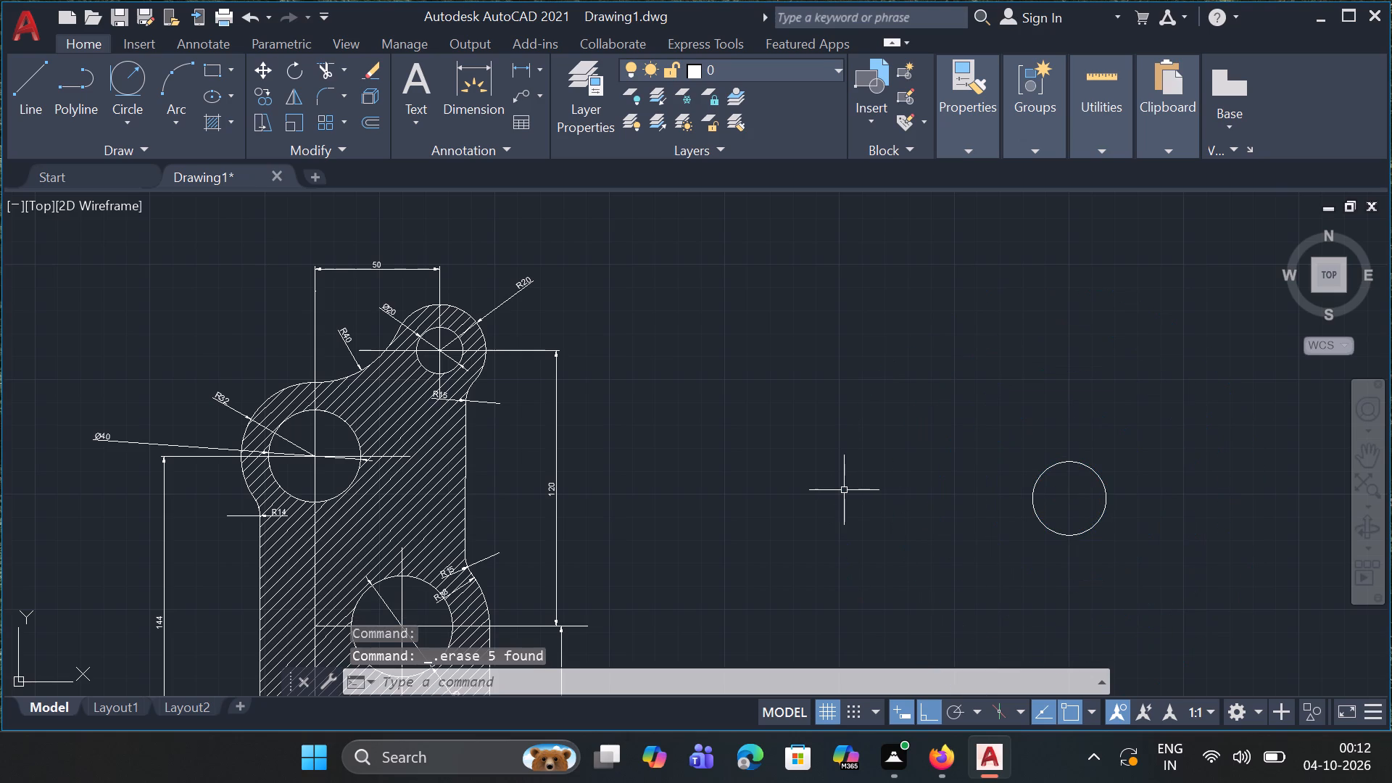
{"action": "key", "text": "Escape"}
{"action": "key", "text": "Escape"}
{"action": "key", "text": "Escape"}
{"action": "key", "text": "Escape"}
{"action": "key", "text": "Escape"}
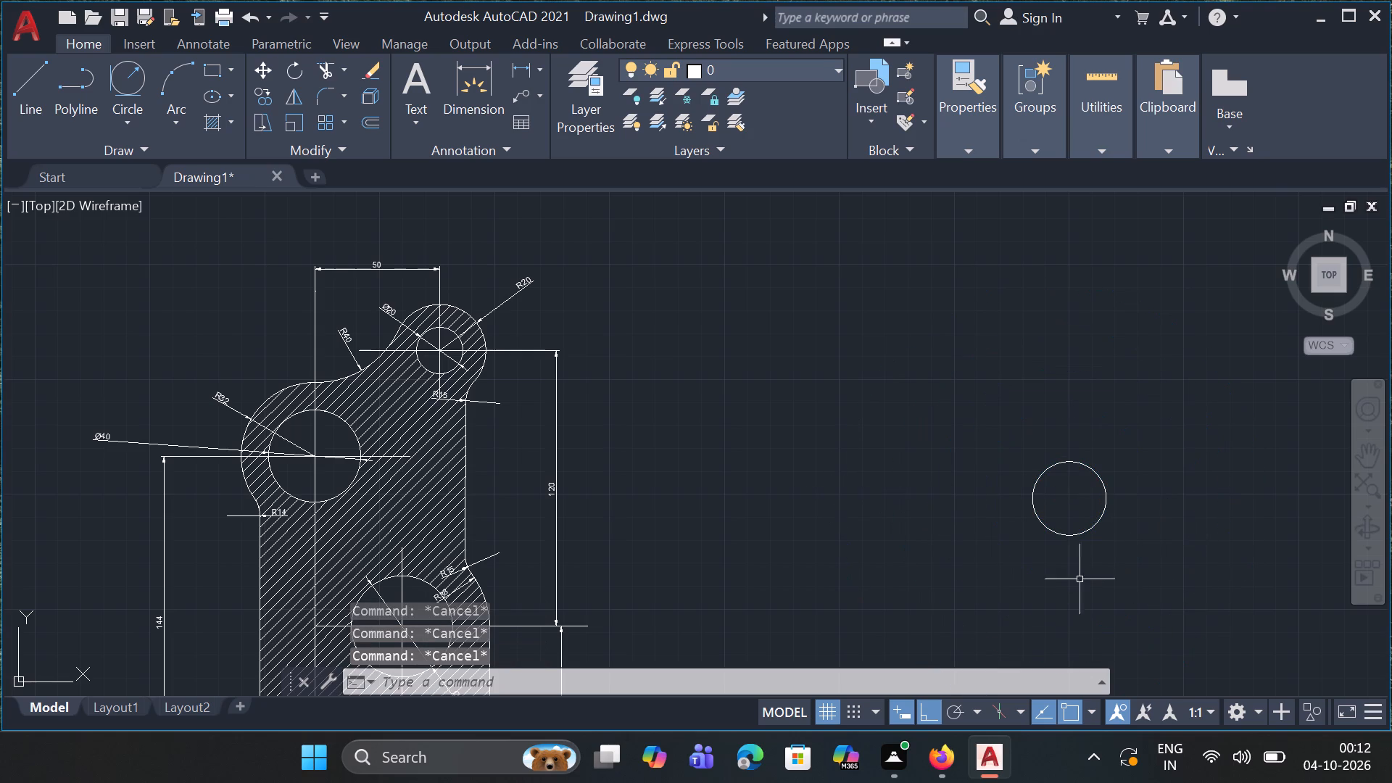
{"action": "key", "text": "Escape"}
Delete the last small circle left beside the hatched profile.
{"action": "left_click", "coordinate": [1045, 526]}
{"action": "key", "text": "Delete"}
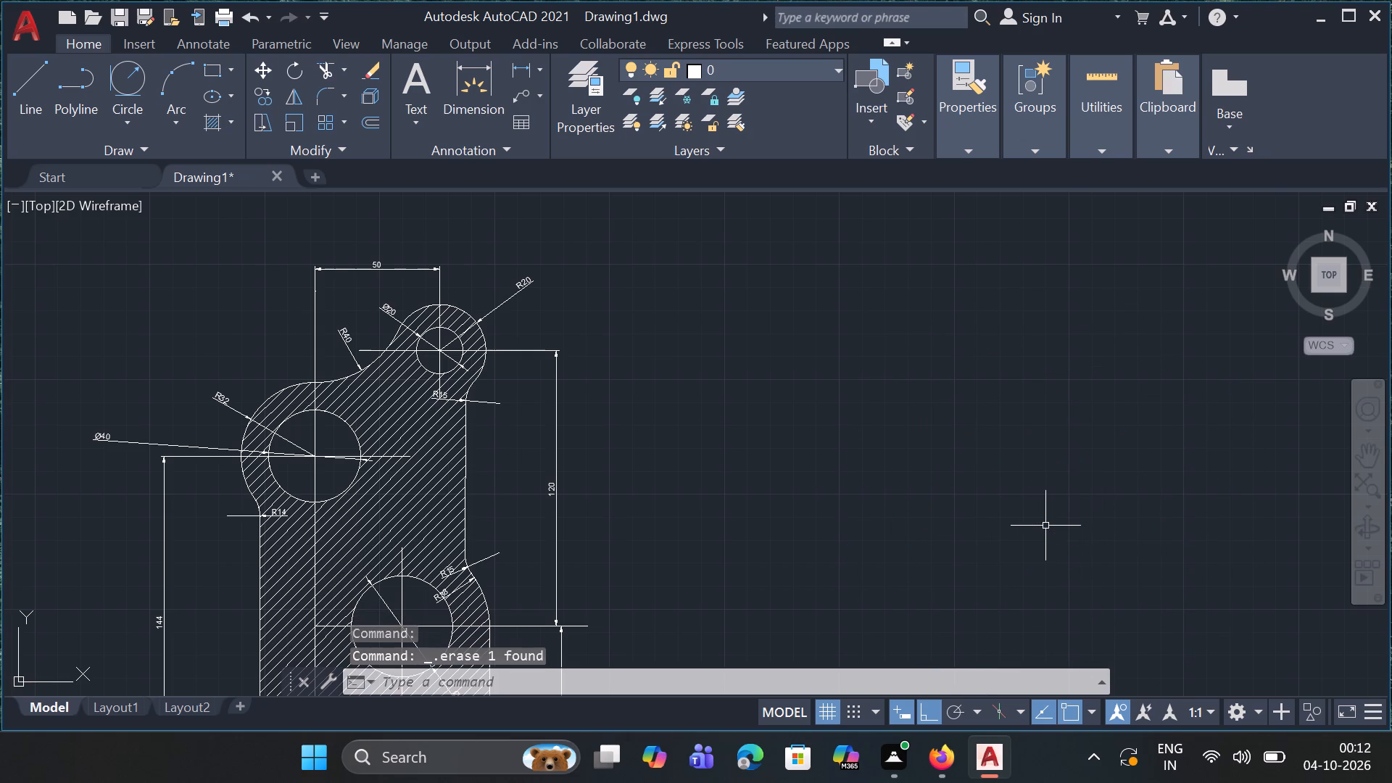
{"action": "key", "text": "Escape"}
{"action": "key", "text": "Escape"}
{"action": "key", "text": "Escape"}
{"action": "key", "text": "Escape"}
{"action": "key", "text": "Escape"}
{"action": "key", "text": "Escape"}
{"action": "key", "text": "Escape"}
{"action": "key", "text": "Escape"}
{"action": "key", "text": "Escape"}
{"action": "key", "text": "Escape"}
{"action": "key", "text": "Escape"}
{"action": "key", "text": "Escape"}
{"action": "key", "text": "Escape"}
{"action": "key", "text": "Escape"}
{"action": "key", "text": "Escape"}
{"action": "key", "text": "Escape"}
{"action": "key", "text": "Escape"}
{"action": "key", "text": "Escape"}
{"action": "key", "text": "Escape"}
{"action": "key", "text": "Escape"}
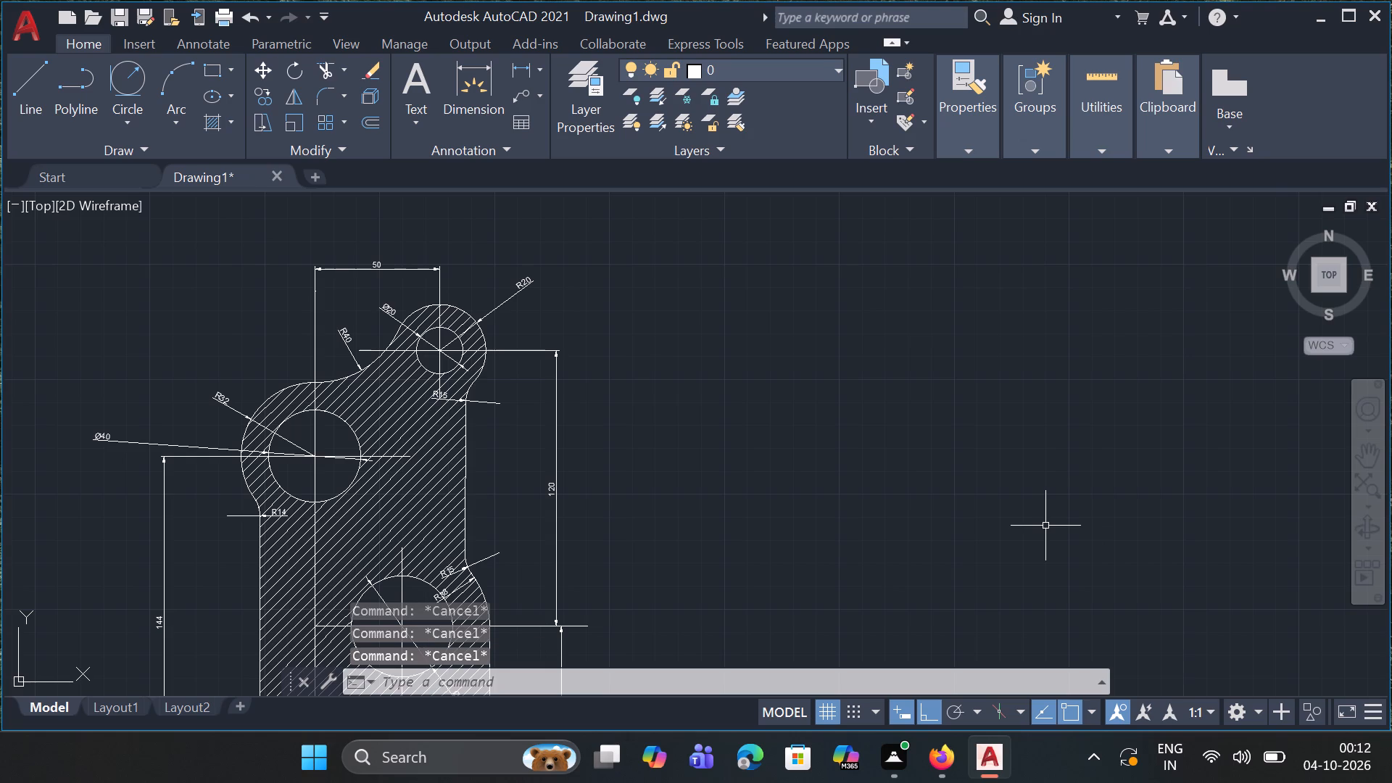
Examine the finished hatched profile and its dimensions, both overall and close up around the upper lobe and the lower slot.
{"action": "scroll", "coordinate": [1045, 526], "scroll_direction": "down", "scroll_amount": 3, "text": "ctrl"}
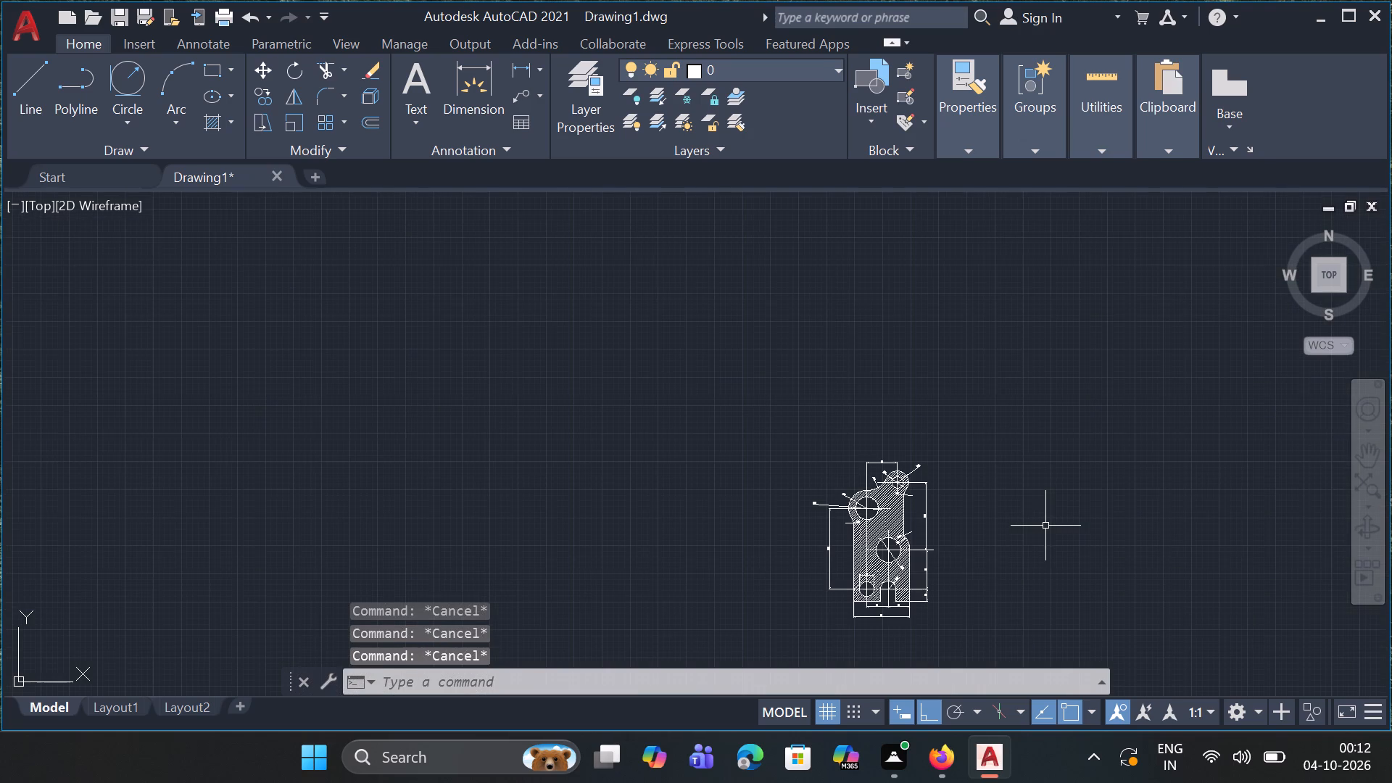
{"action": "scroll", "coordinate": [937, 599], "scroll_direction": "up", "scroll_amount": 3, "text": "ctrl"}
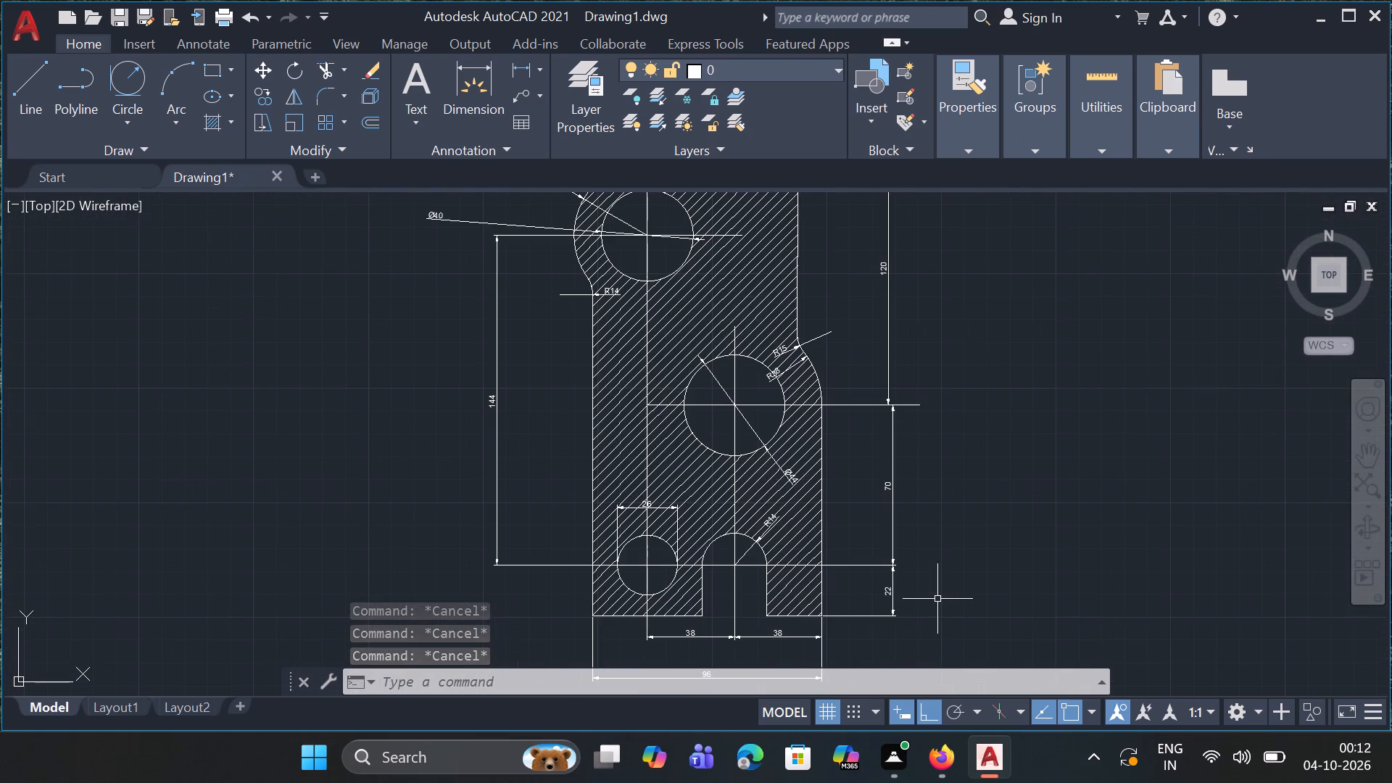
{"action": "scroll", "coordinate": [937, 599], "scroll_direction": "down", "scroll_amount": 2, "text": "ctrl"}
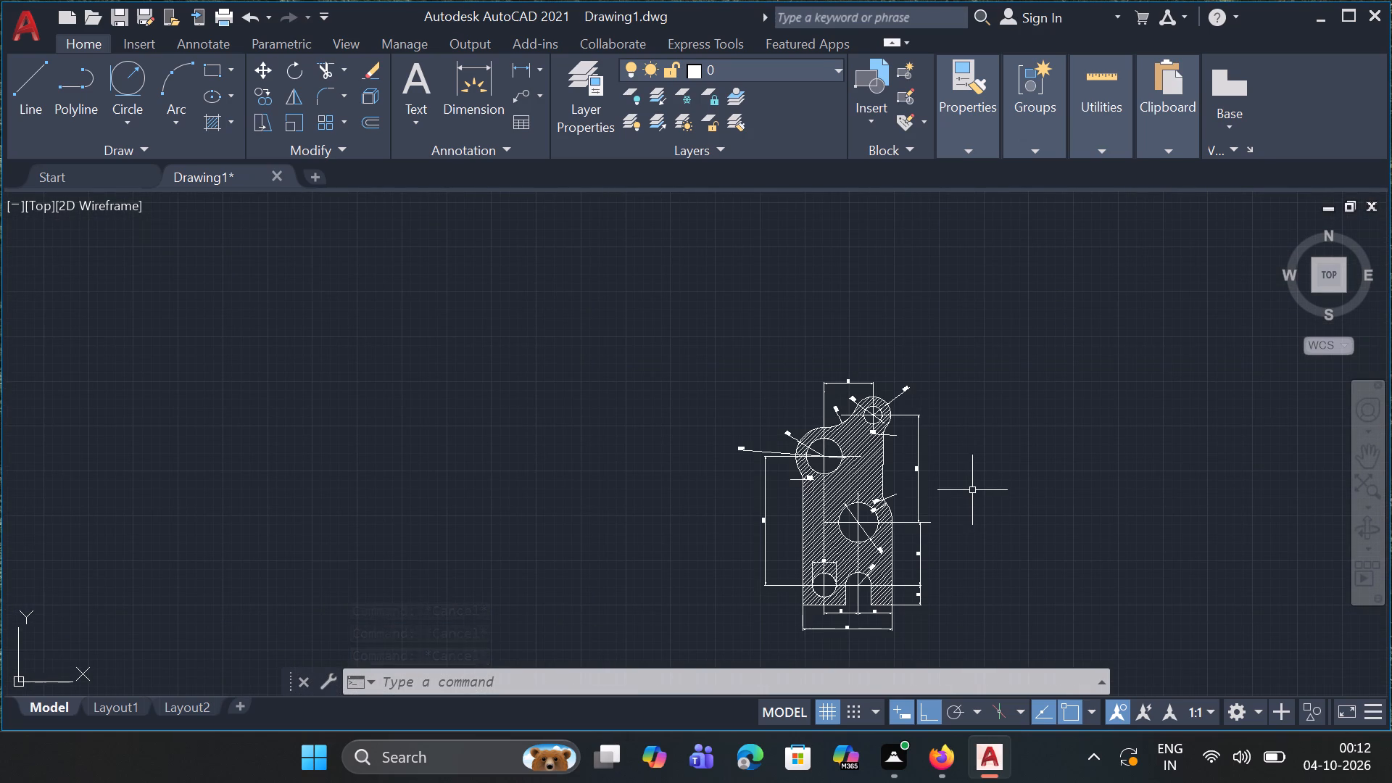
{"action": "scroll", "coordinate": [972, 490], "scroll_direction": "up", "scroll_amount": 2, "text": "ctrl"}
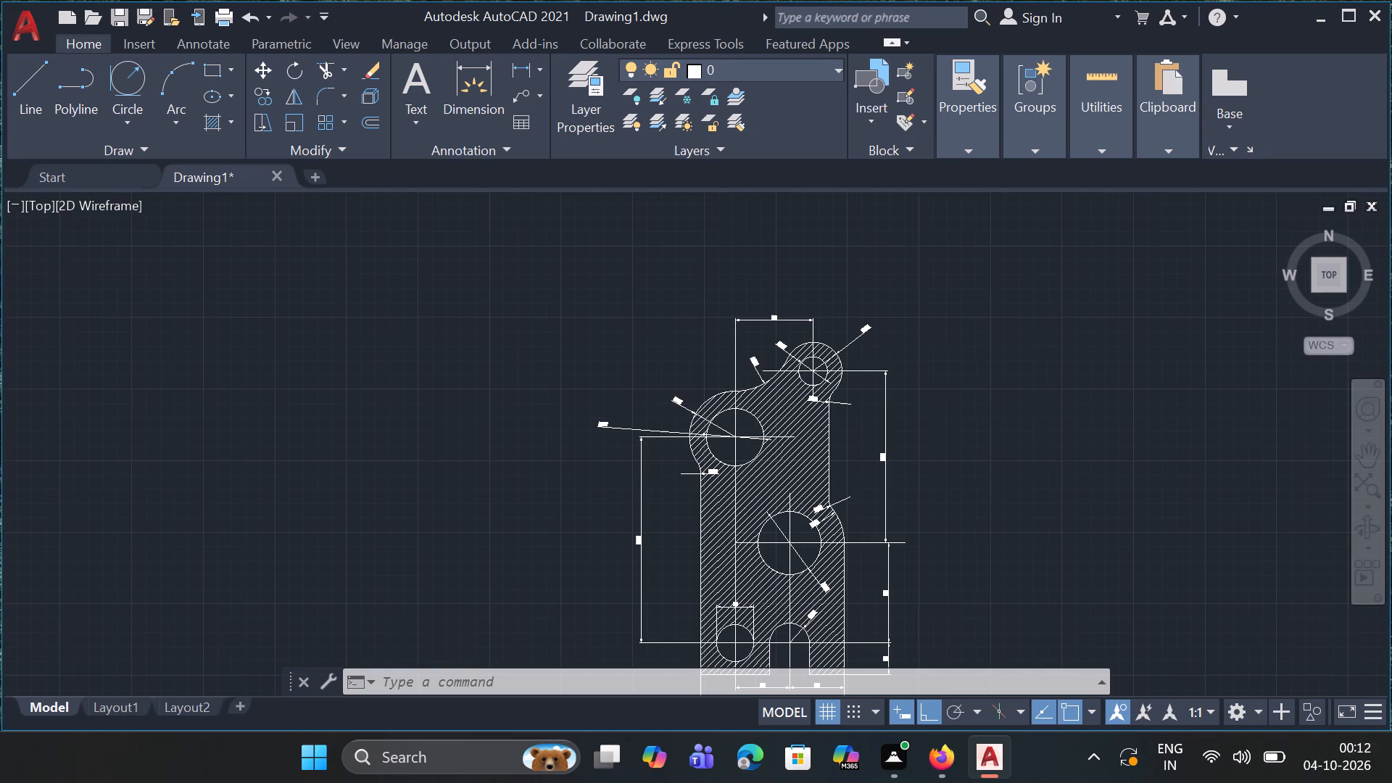
{"action": "scroll", "coordinate": [972, 490], "scroll_direction": "down", "scroll_amount": 2, "text": "ctrl"}
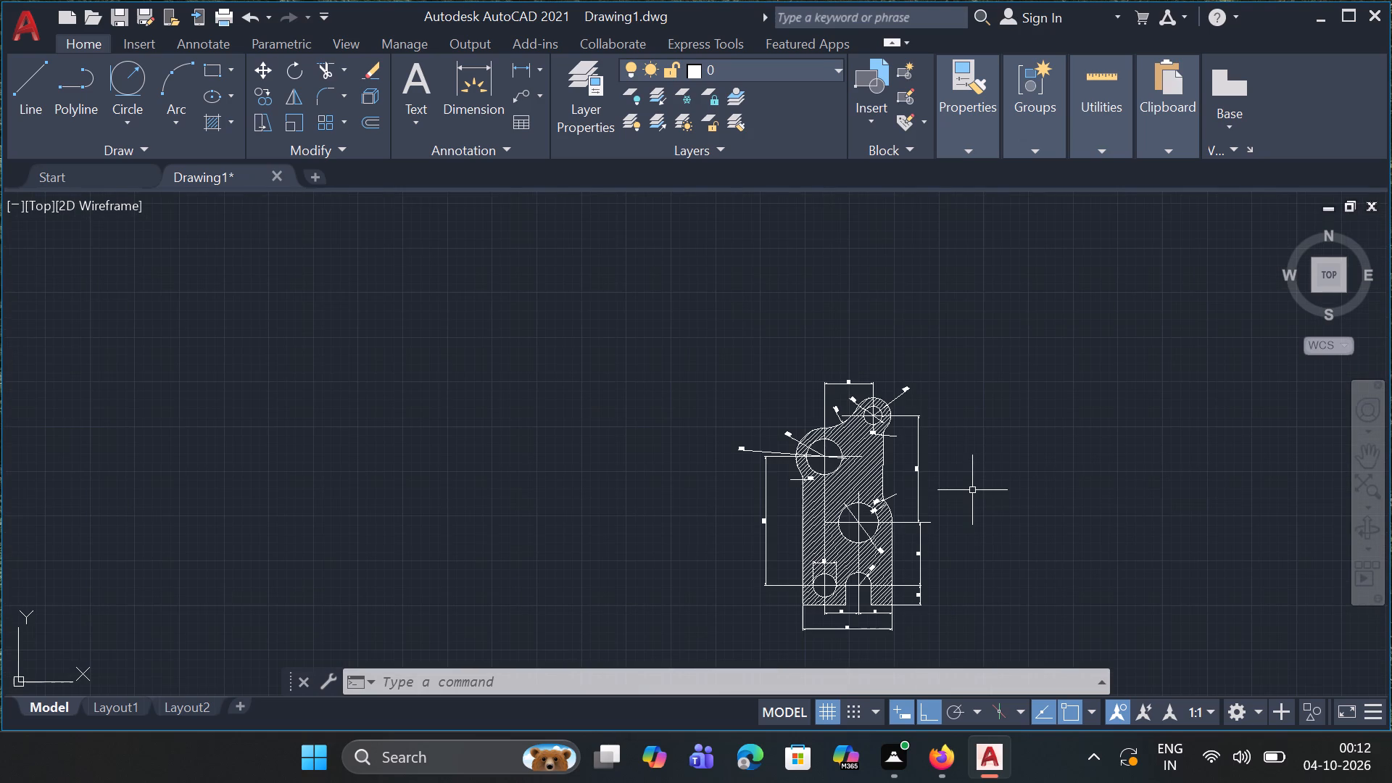
{"action": "scroll", "coordinate": [972, 490], "scroll_direction": "right", "scroll_amount": 1}
{"action": "scroll", "coordinate": [972, 490], "scroll_direction": "left", "scroll_amount": 1}
{"action": "scroll", "coordinate": [945, 481], "scroll_direction": "up", "scroll_amount": 3, "text": "ctrl"}
{"action": "scroll", "coordinate": [945, 481], "scroll_direction": "down", "scroll_amount": 3, "text": "ctrl"}
{"action": "scroll", "coordinate": [945, 481], "scroll_direction": "up", "scroll_amount": 2, "text": "ctrl"}
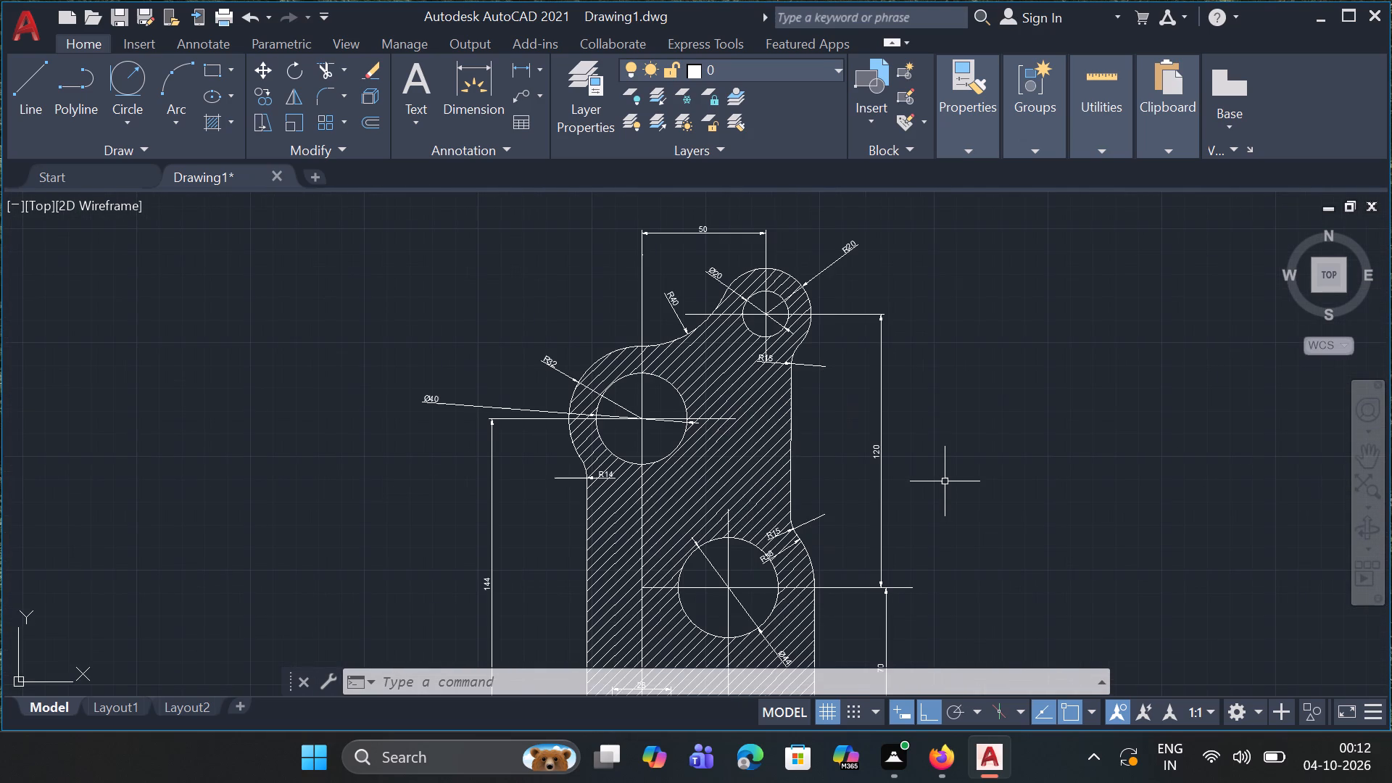
{"action": "scroll", "coordinate": [945, 481], "scroll_direction": "down", "scroll_amount": 4, "text": "ctrl"}
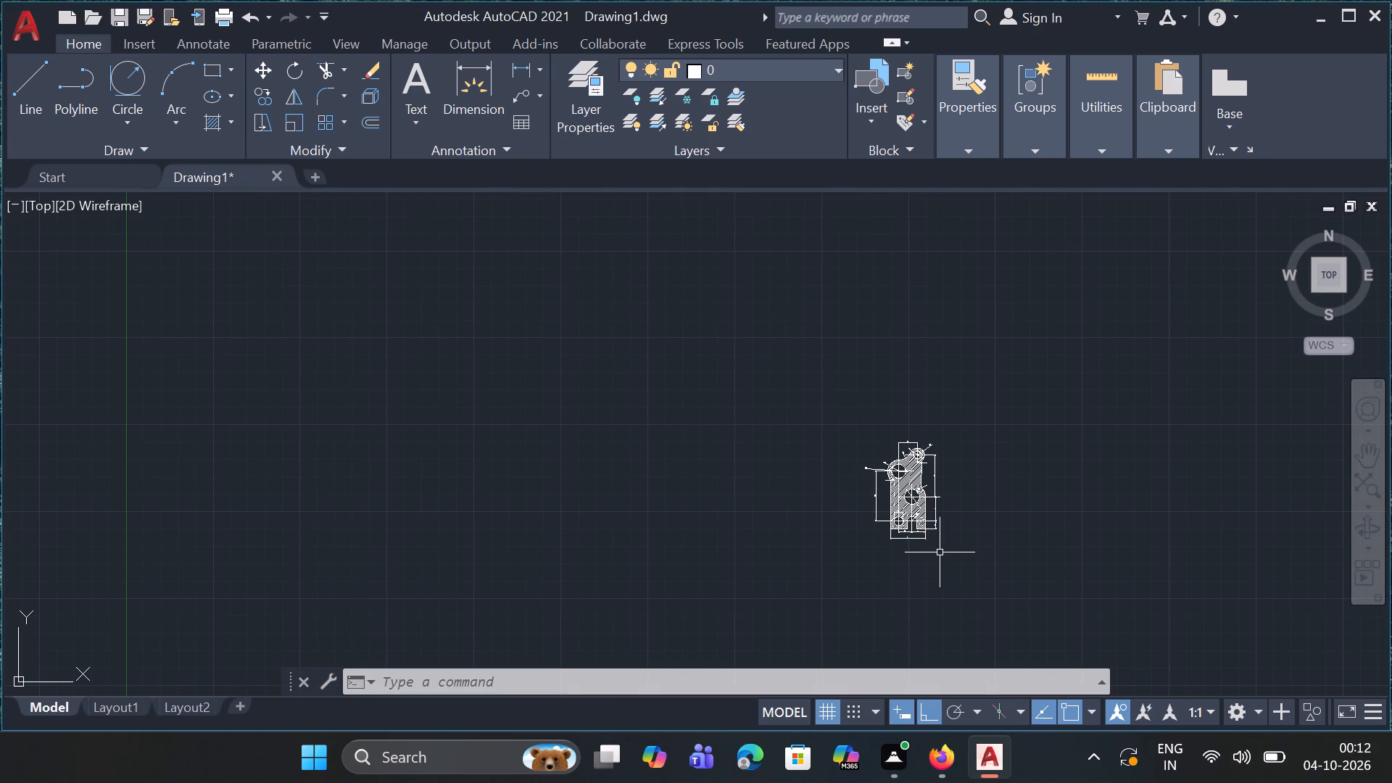
{"action": "scroll", "coordinate": [945, 544], "scroll_direction": "up", "scroll_amount": 2, "text": "ctrl"}
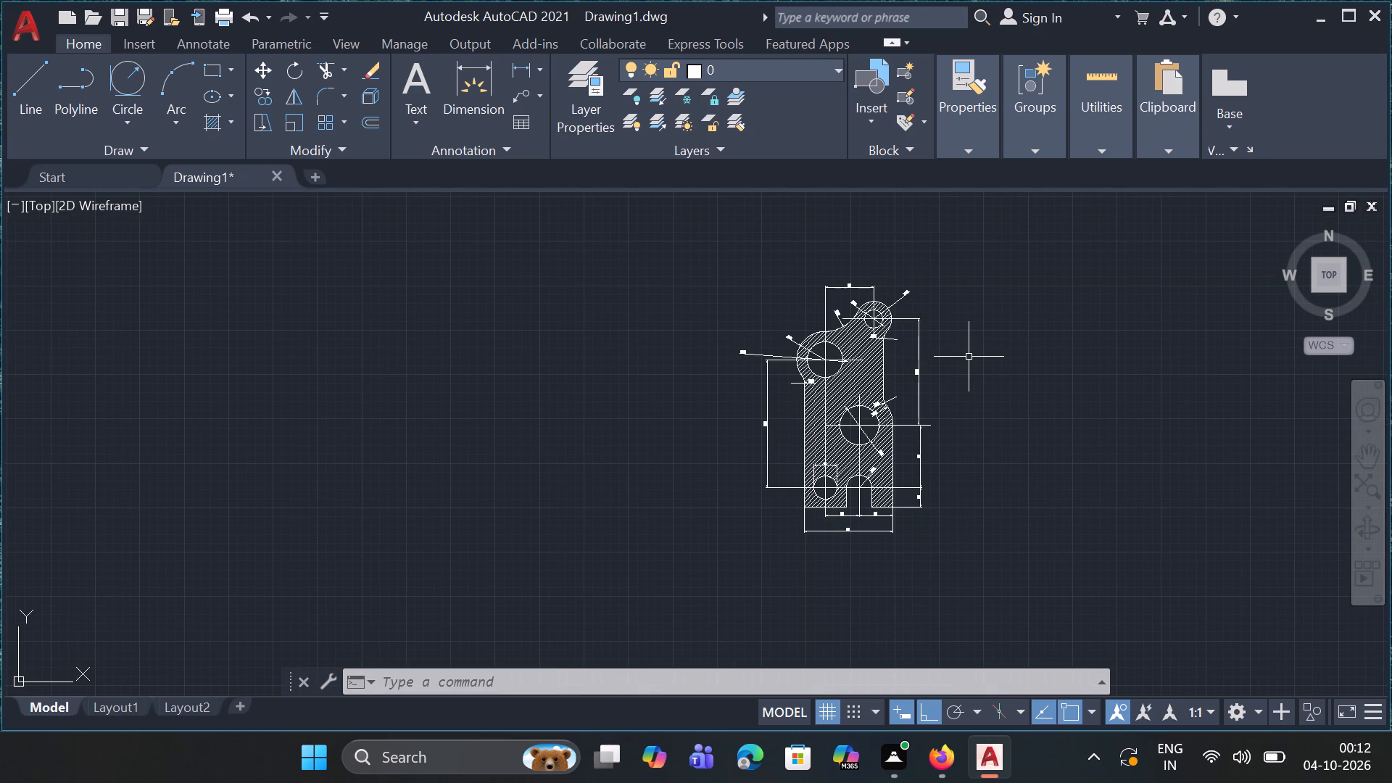
{"action": "scroll", "coordinate": [969, 357], "scroll_direction": "up", "scroll_amount": 1, "text": "ctrl"}
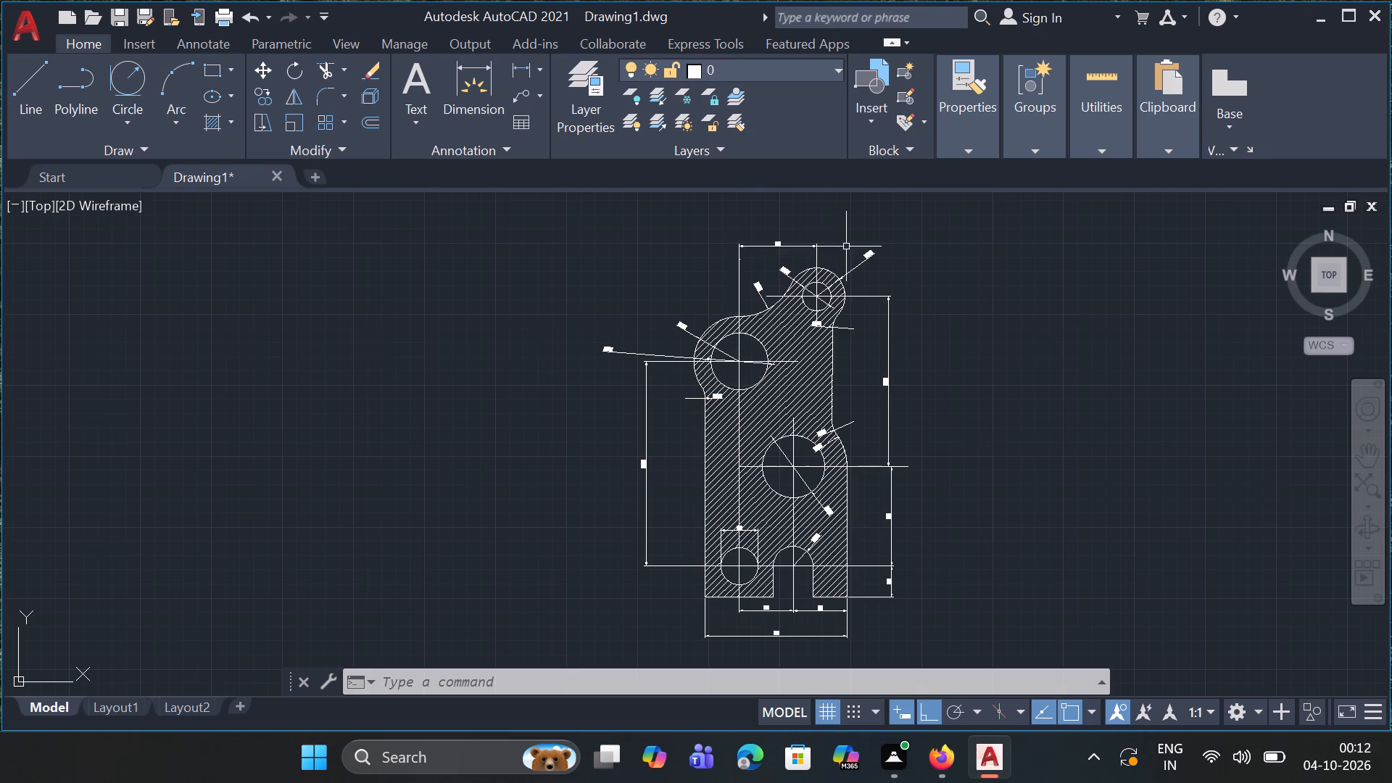
{"action": "scroll", "coordinate": [852, 239], "scroll_direction": "up", "scroll_amount": 3, "text": "ctrl"}
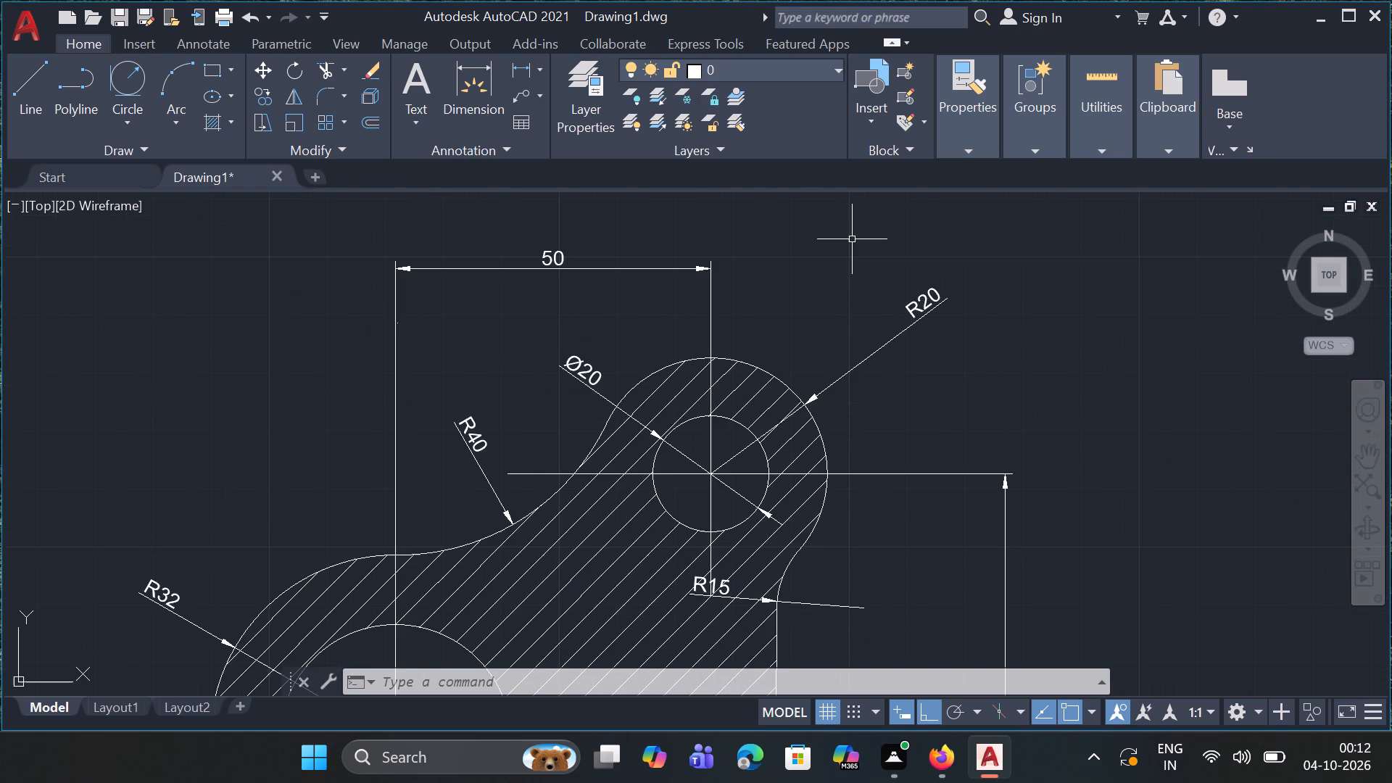
{"action": "scroll", "coordinate": [852, 239], "scroll_direction": "down", "scroll_amount": 5, "text": "ctrl"}
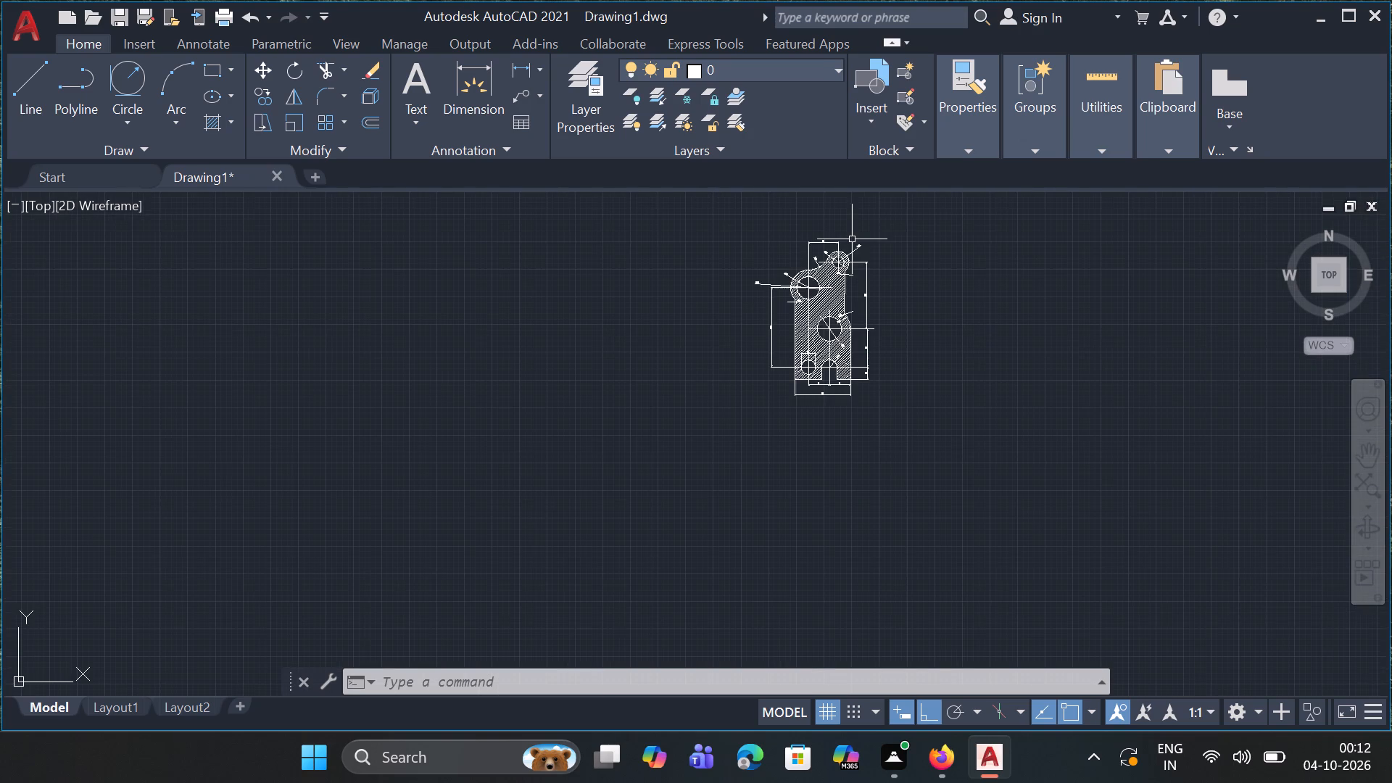
{"action": "scroll", "coordinate": [852, 239], "scroll_direction": "up", "scroll_amount": 5, "text": "ctrl"}
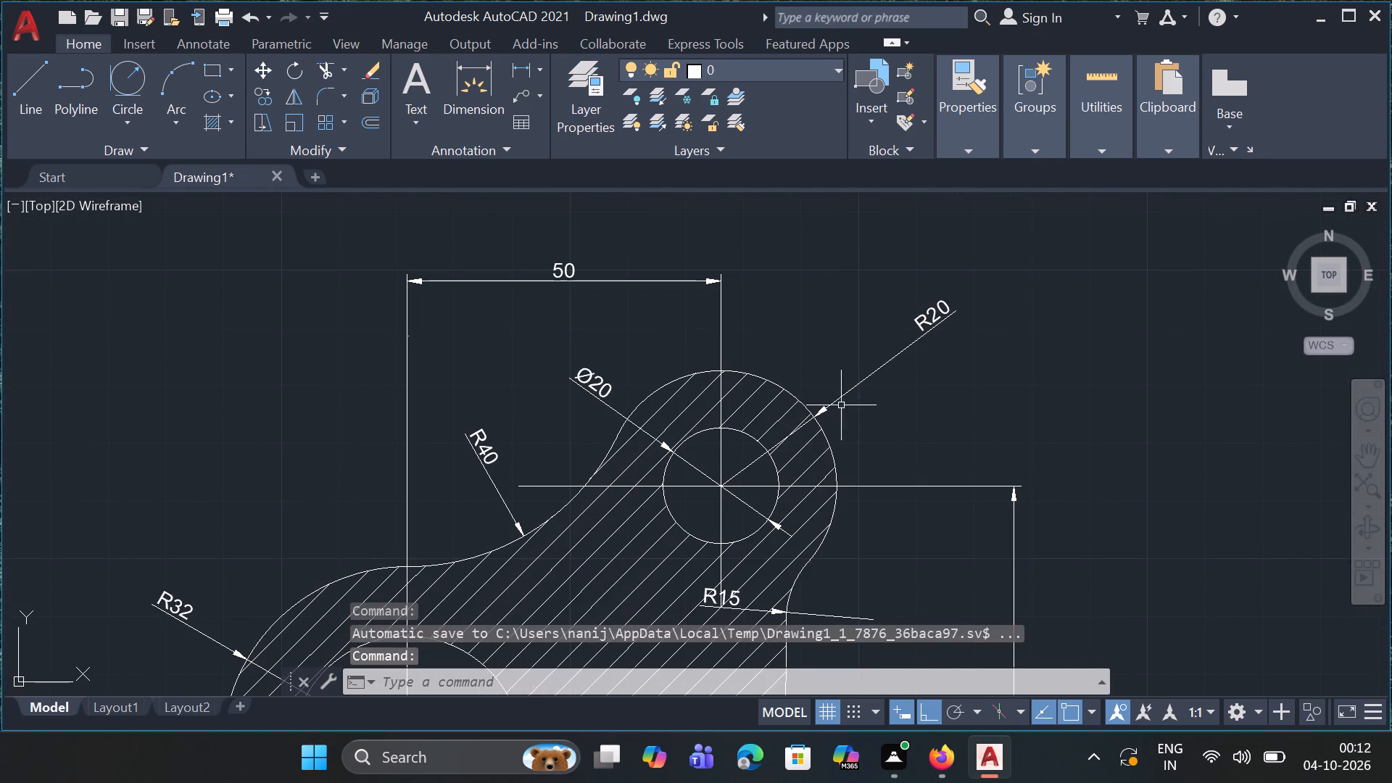
{"action": "key", "text": "Escape"}
{"action": "key", "text": "Escape"}
{"action": "key", "text": "Escape"}
{"action": "key", "text": "Escape"}
{"action": "key", "text": "Escape"}
{"action": "key", "text": "Escape"}
{"action": "key", "text": "Escape"}
{"action": "key", "text": "Escape"}
{"action": "scroll", "coordinate": [798, 267], "scroll_direction": "down", "scroll_amount": 2, "text": "ctrl"}
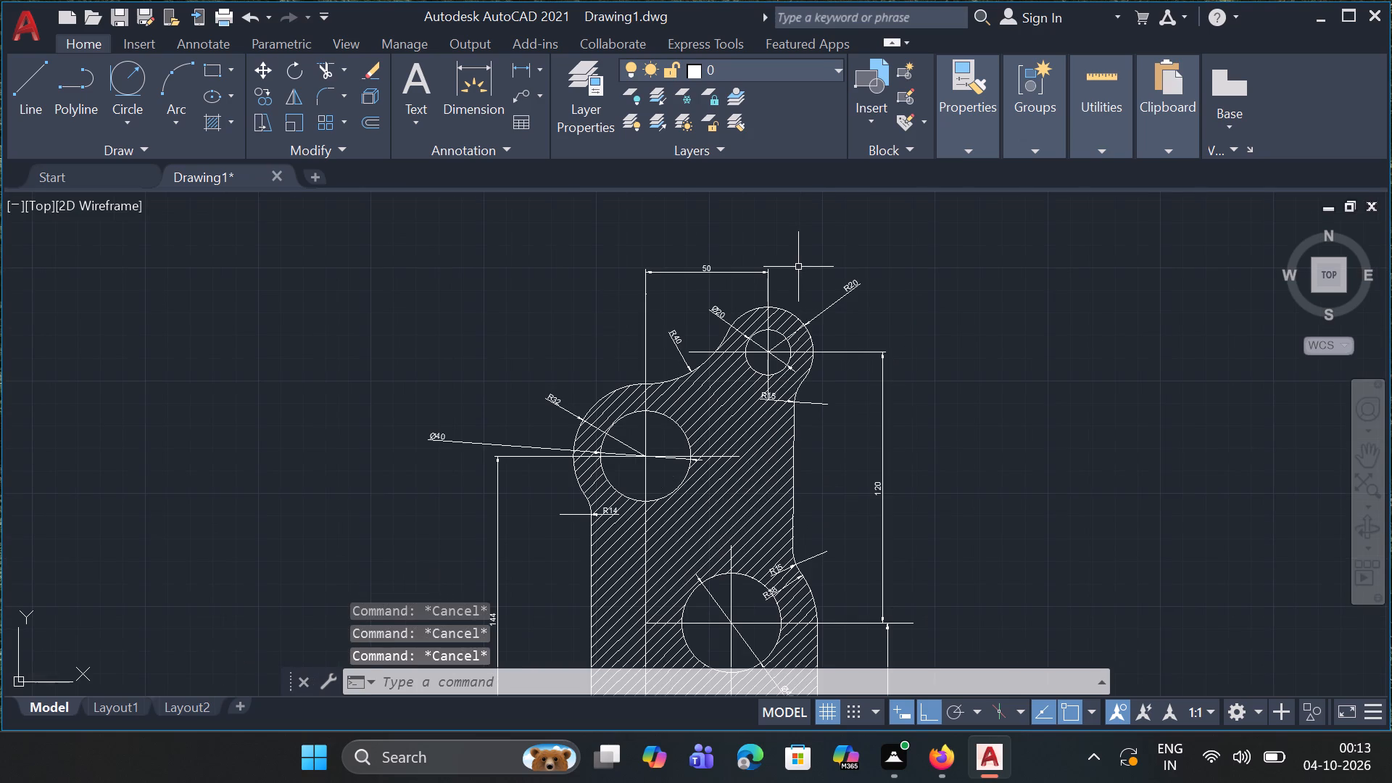
{"action": "key", "text": "Escape"}
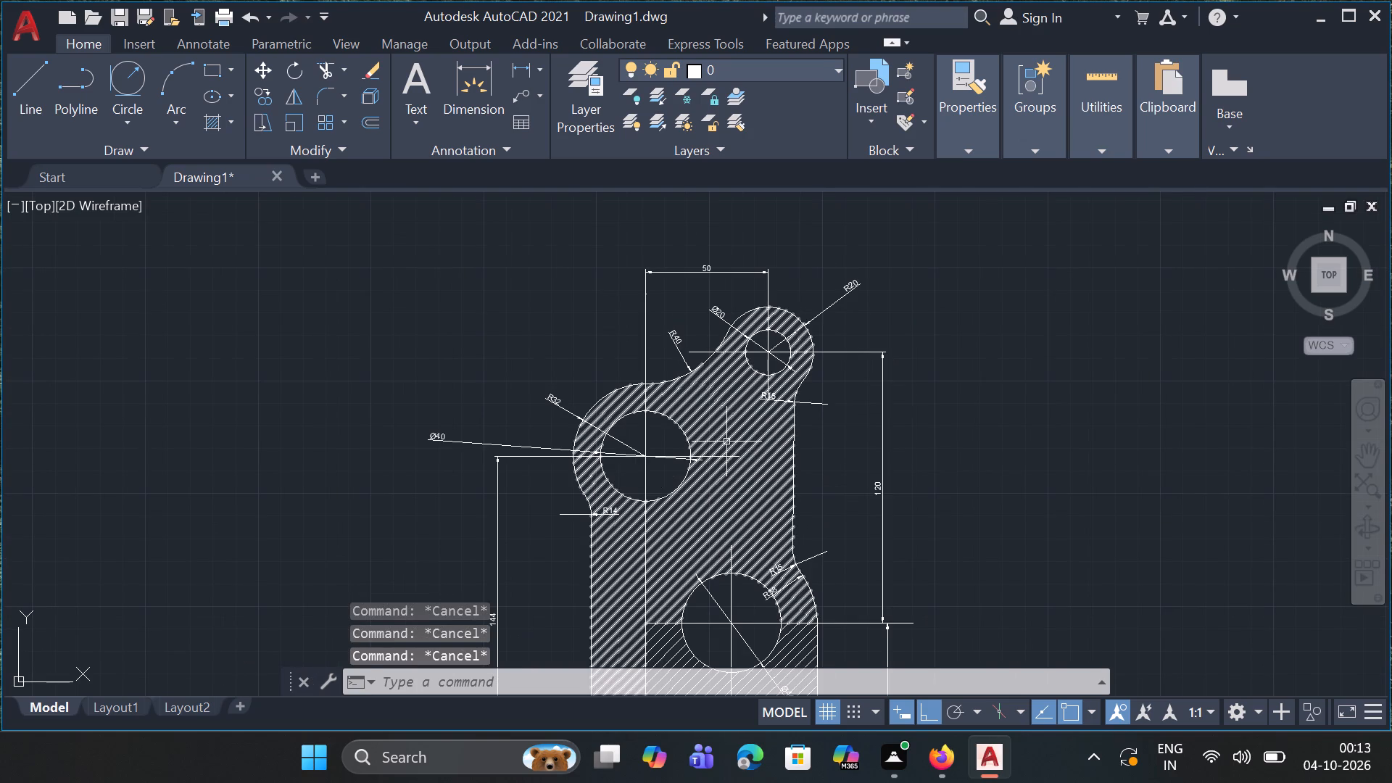
Select the upper and lower ANSI31 hatch regions of the profile to inspect their coverage, and clear the selection.
{"action": "scroll", "coordinate": [726, 441], "scroll_direction": "down", "scroll_amount": 3, "text": "ctrl"}
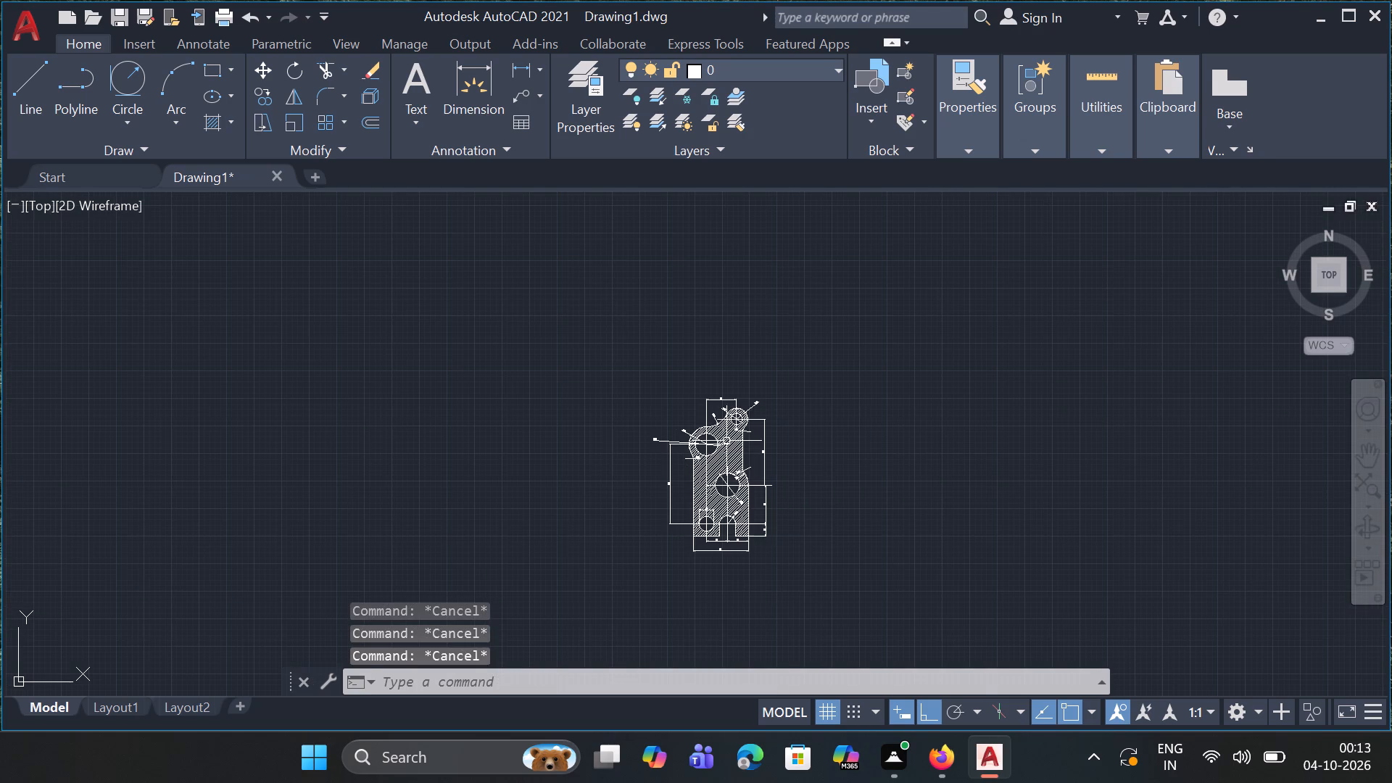
{"action": "left_click", "coordinate": [726, 441]}
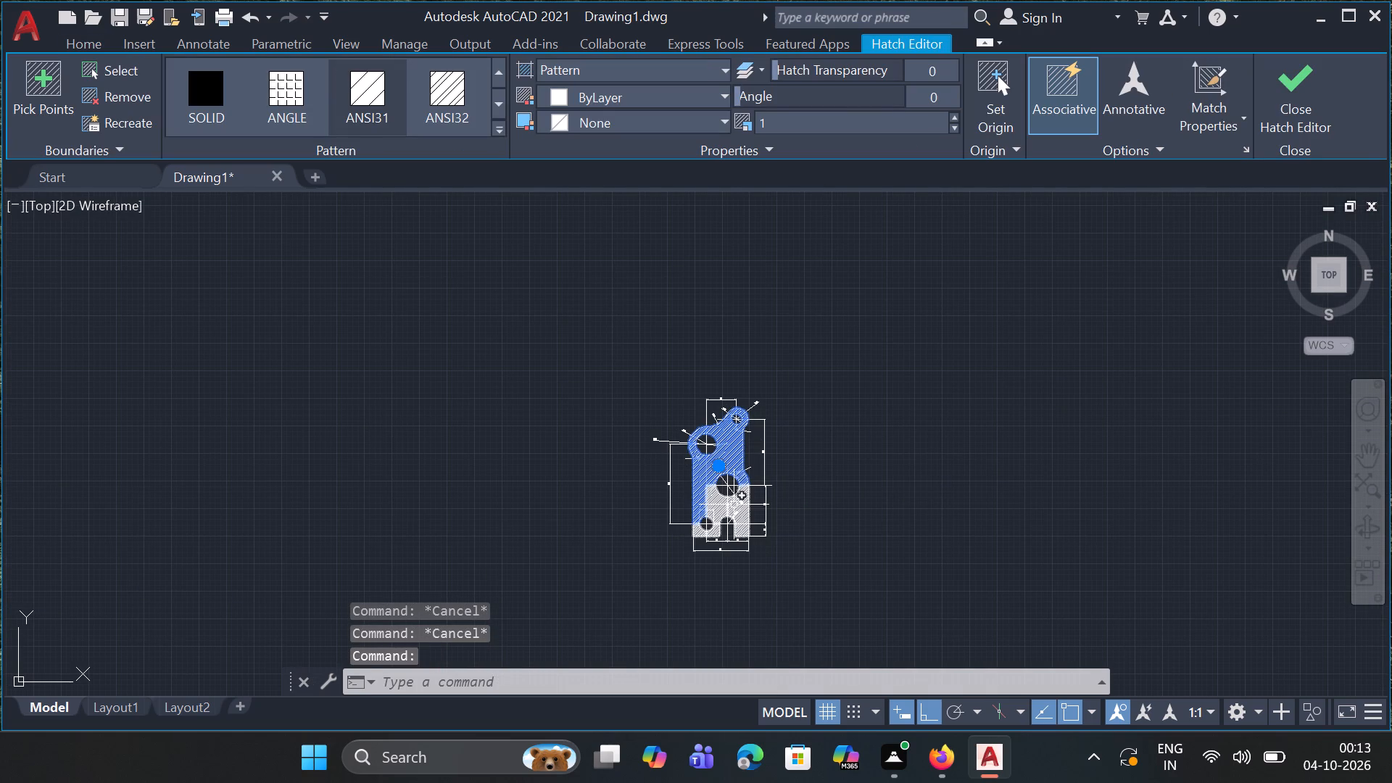
{"action": "left_click", "coordinate": [734, 505]}
{"action": "scroll", "coordinate": [734, 505], "scroll_direction": "up", "scroll_amount": 4, "text": "ctrl"}
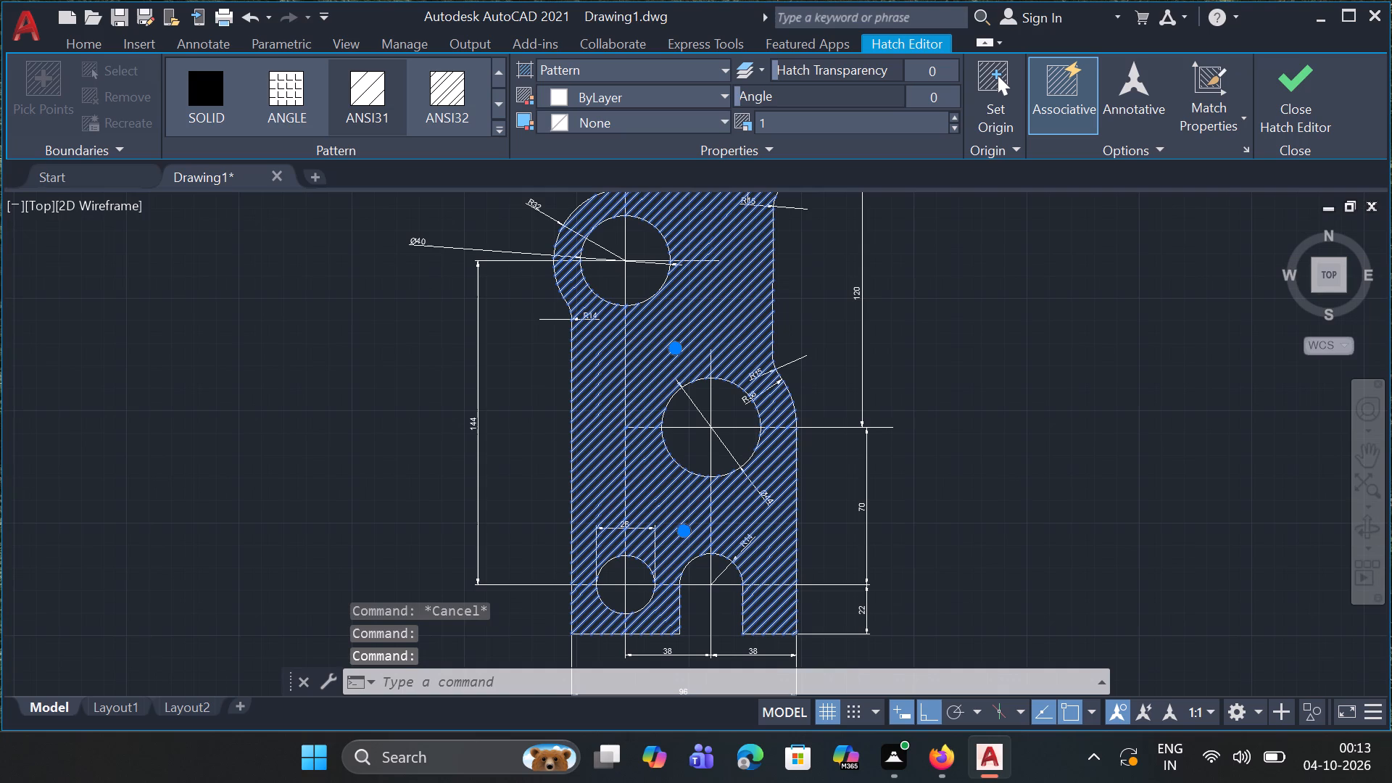
{"action": "scroll", "coordinate": [734, 505], "scroll_direction": "down", "scroll_amount": 3, "text": "ctrl"}
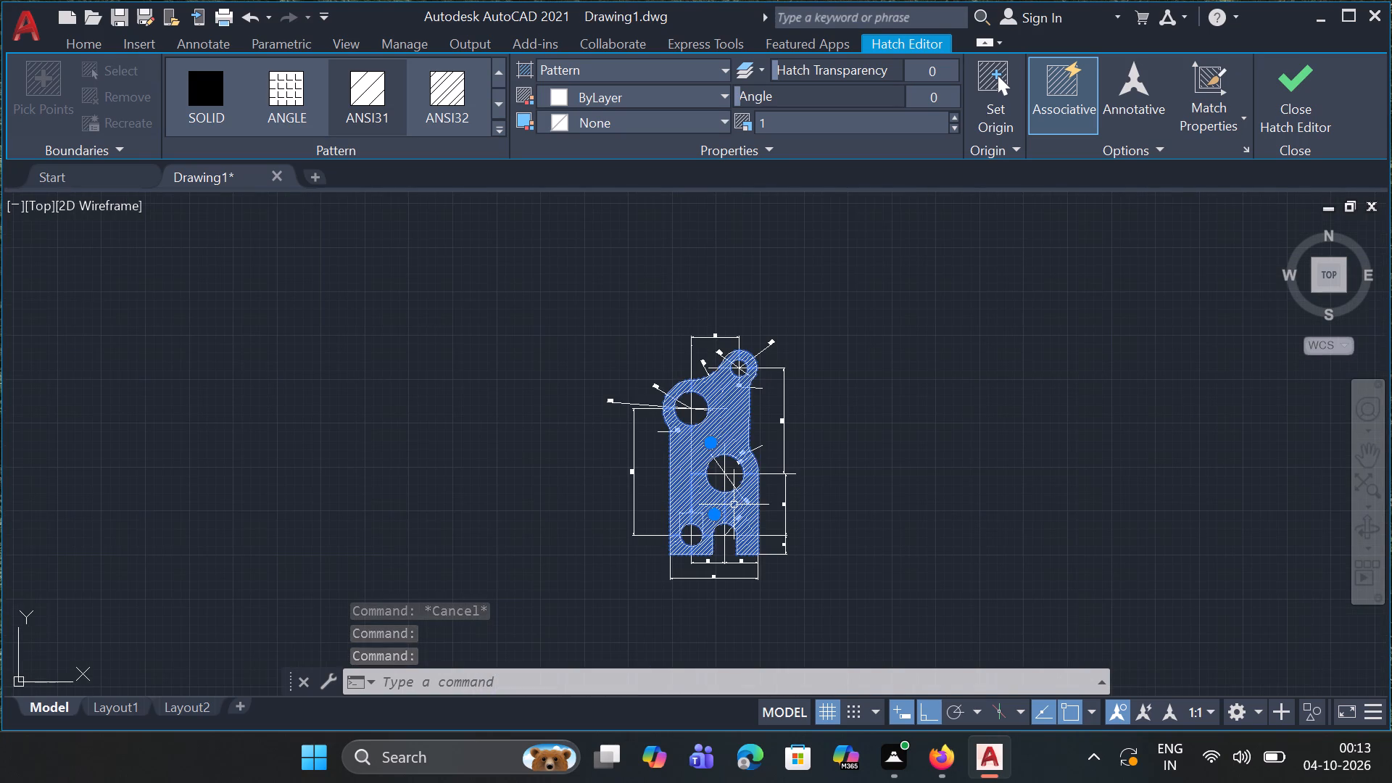
{"action": "key", "text": "Escape"}
{"action": "key", "text": "Escape"}
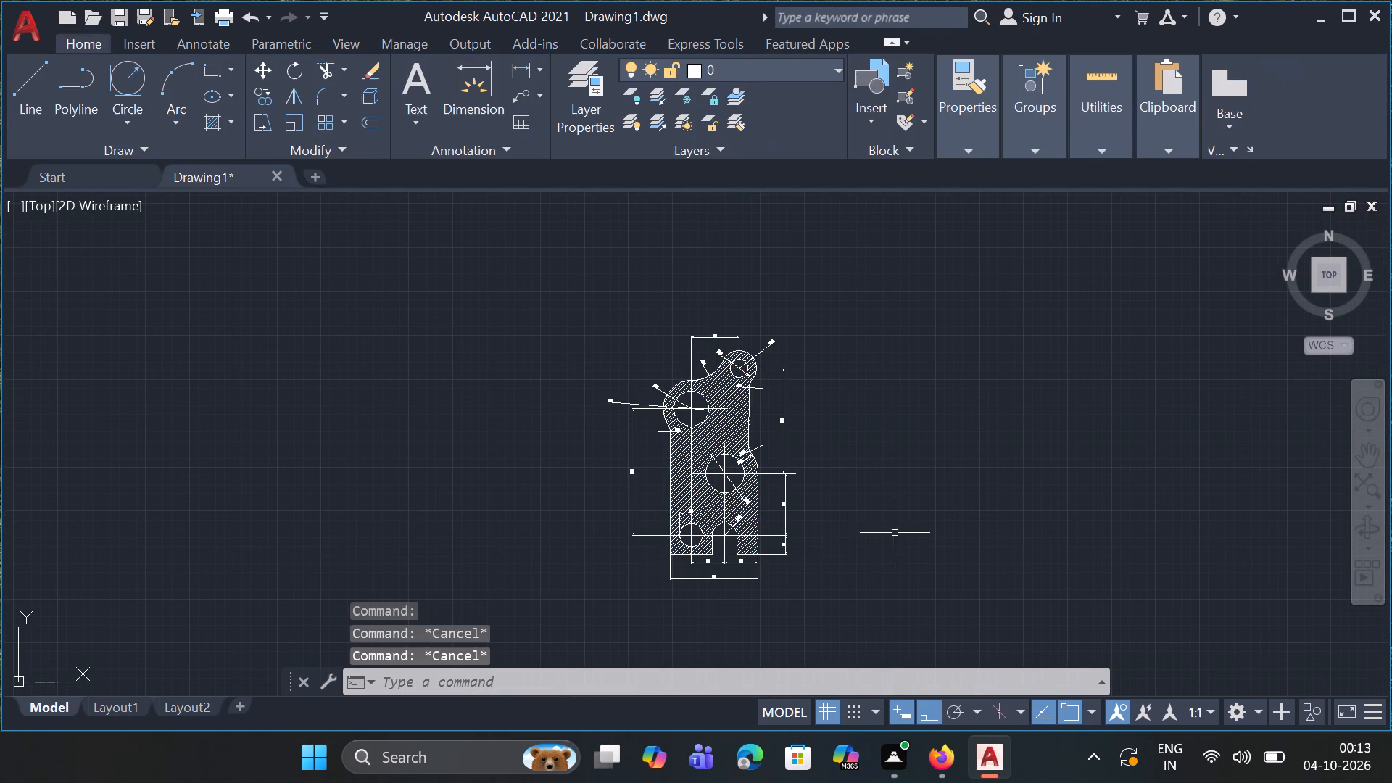
{"action": "key", "text": "Escape"}
{"action": "key", "text": "Escape"}
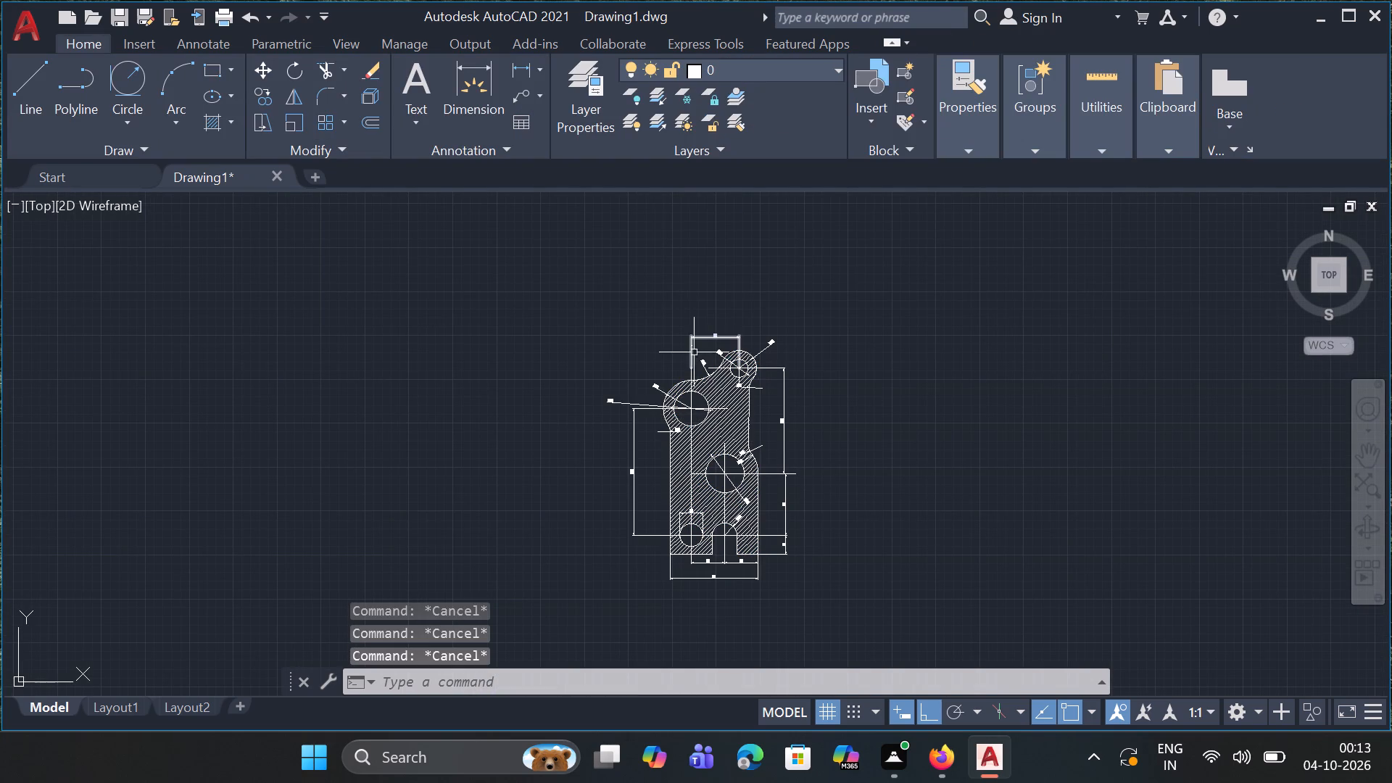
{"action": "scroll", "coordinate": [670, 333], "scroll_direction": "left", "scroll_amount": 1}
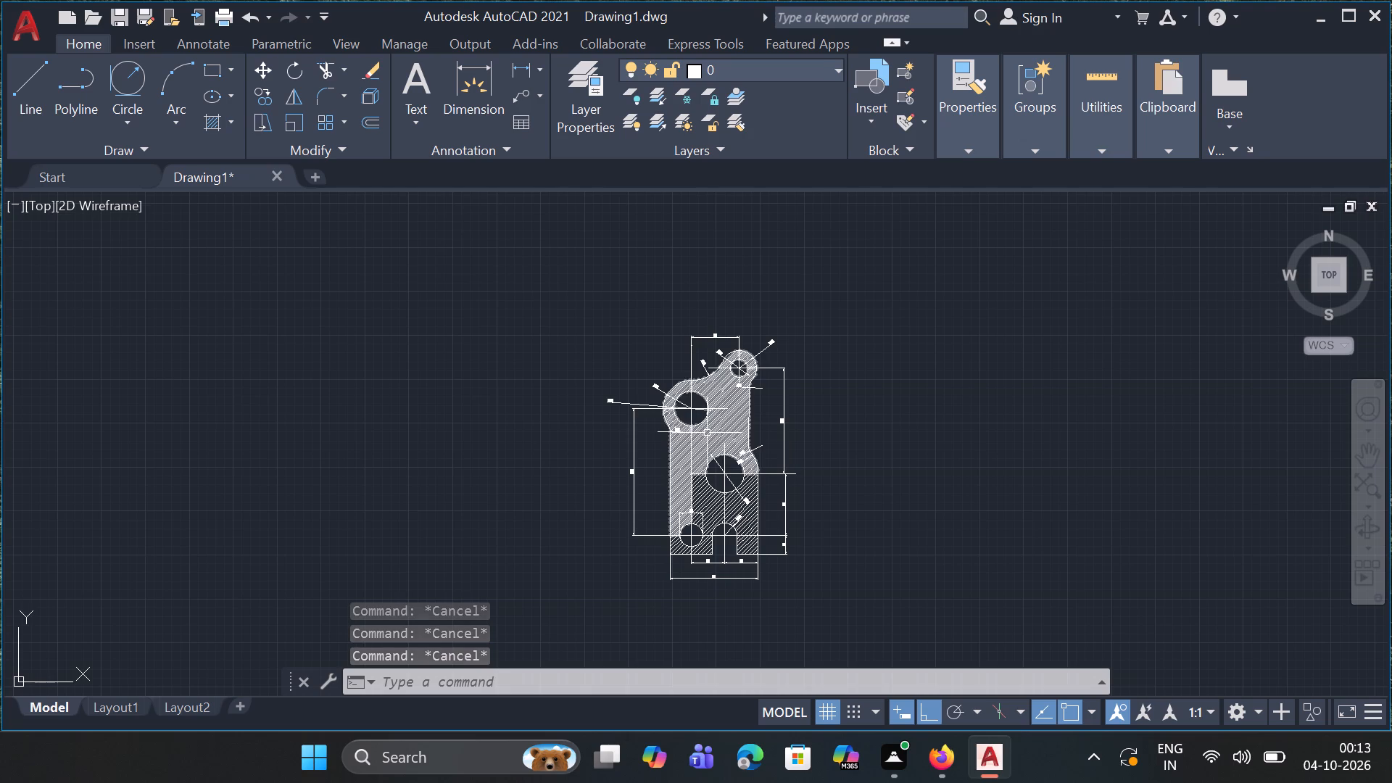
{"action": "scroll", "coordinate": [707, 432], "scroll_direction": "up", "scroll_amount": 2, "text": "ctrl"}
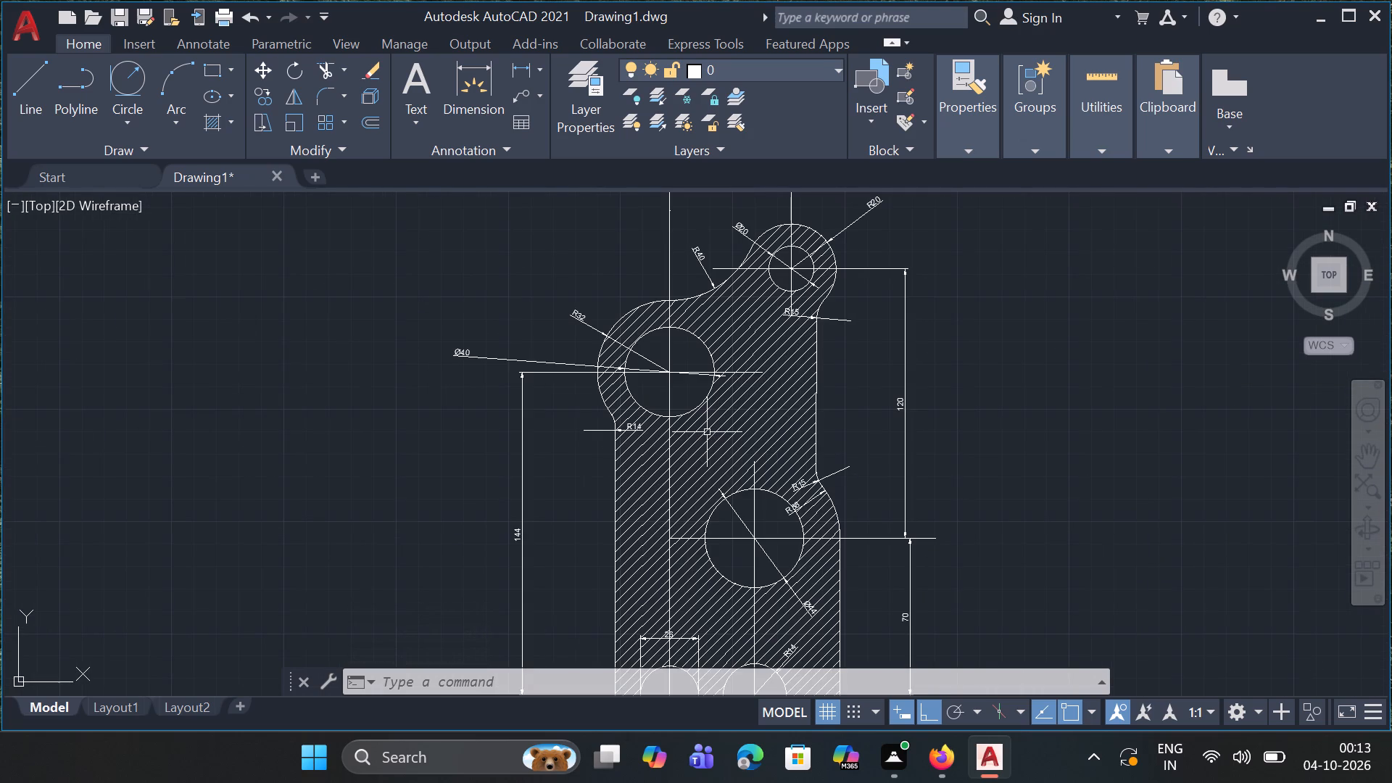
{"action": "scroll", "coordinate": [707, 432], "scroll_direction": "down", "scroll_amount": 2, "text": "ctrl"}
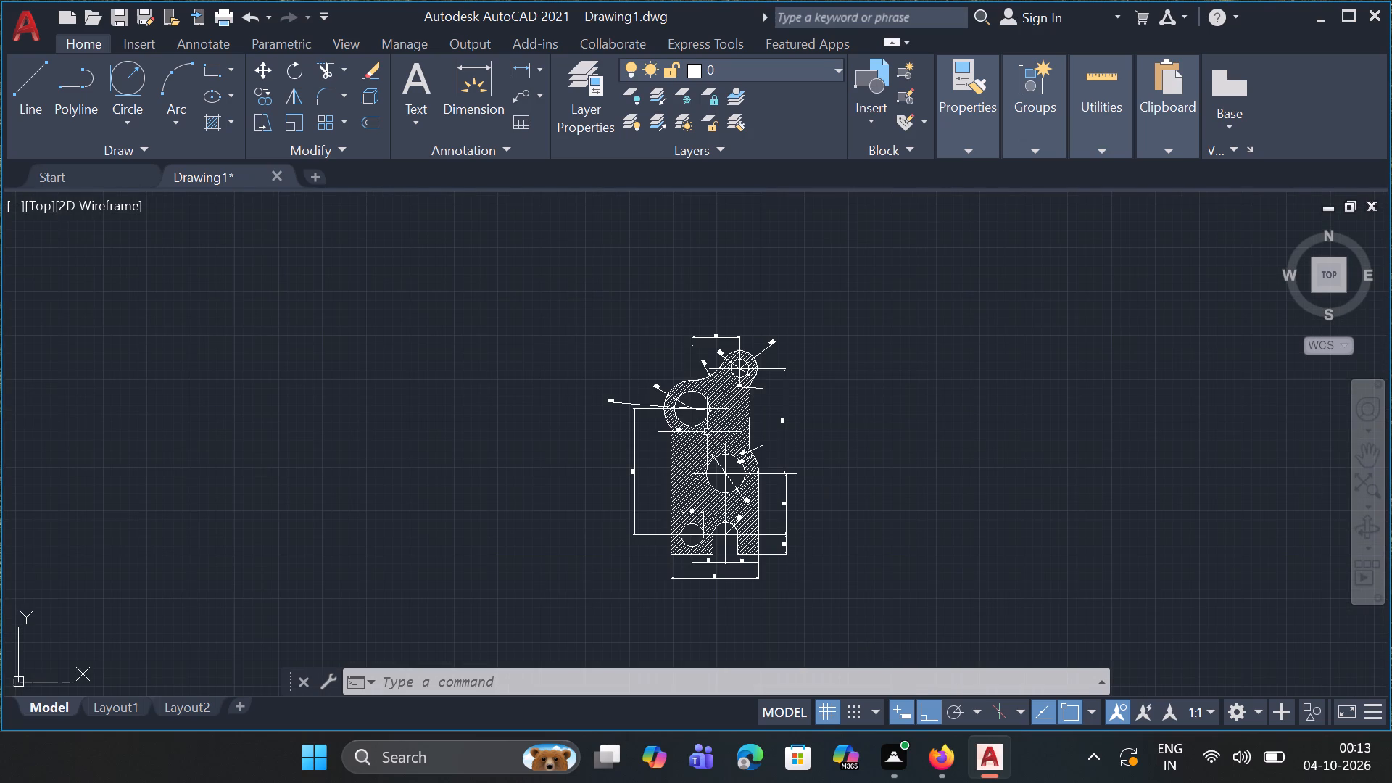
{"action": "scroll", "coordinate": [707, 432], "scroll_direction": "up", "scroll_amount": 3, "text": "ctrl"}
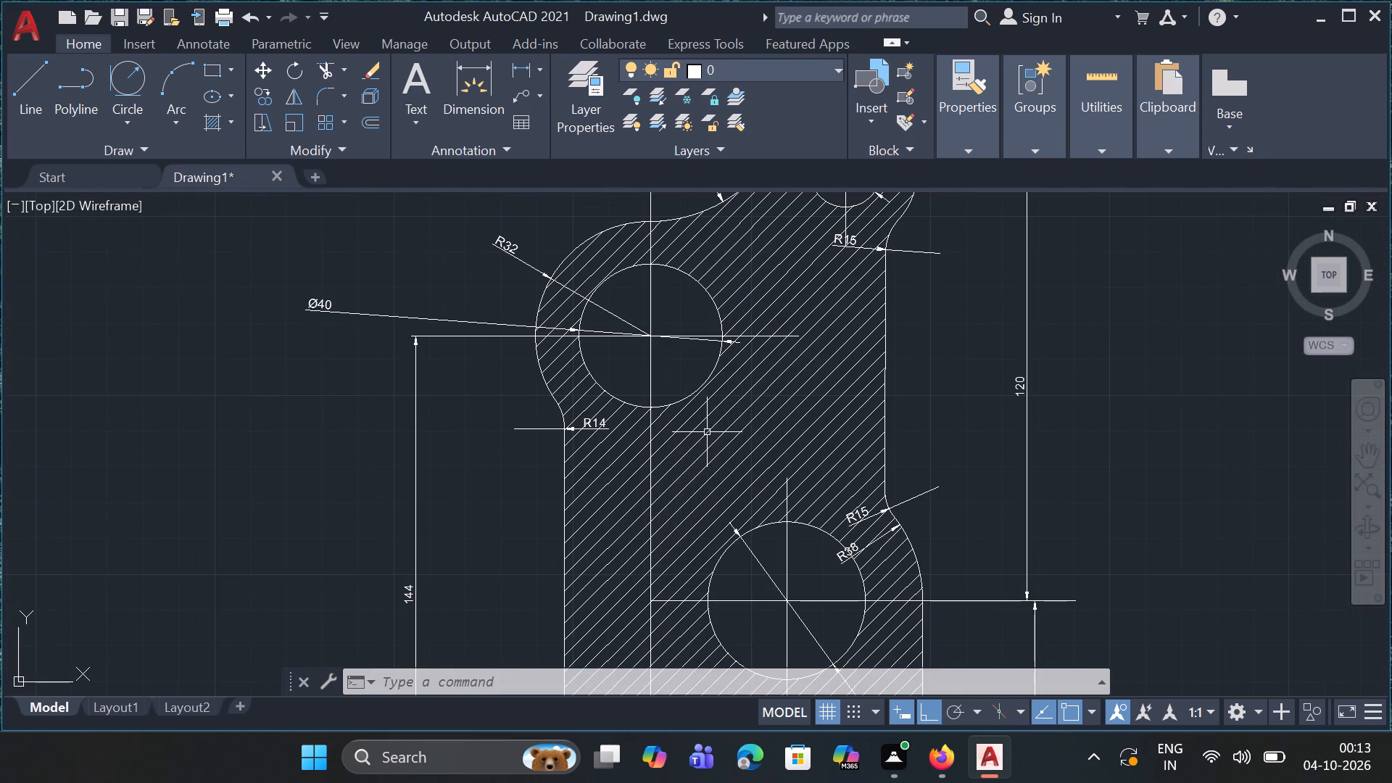
Examine the finished hatched profile overall and close up around its two larger holes and the R14, R15 and R38 edge arcs.
{"action": "scroll", "coordinate": [803, 406], "scroll_direction": "down", "scroll_amount": 3, "text": "ctrl"}
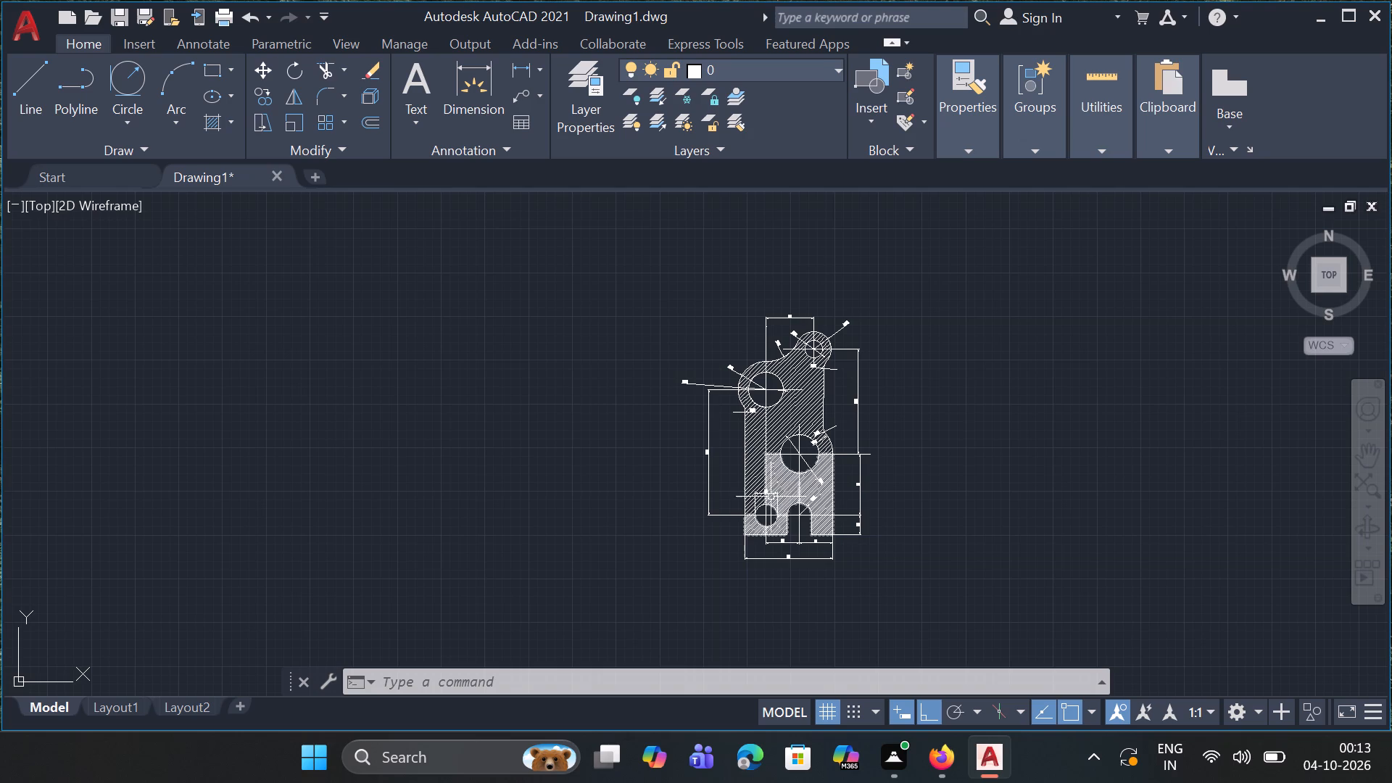
{"action": "scroll", "coordinate": [800, 398], "scroll_direction": "up", "scroll_amount": 2, "text": "ctrl"}
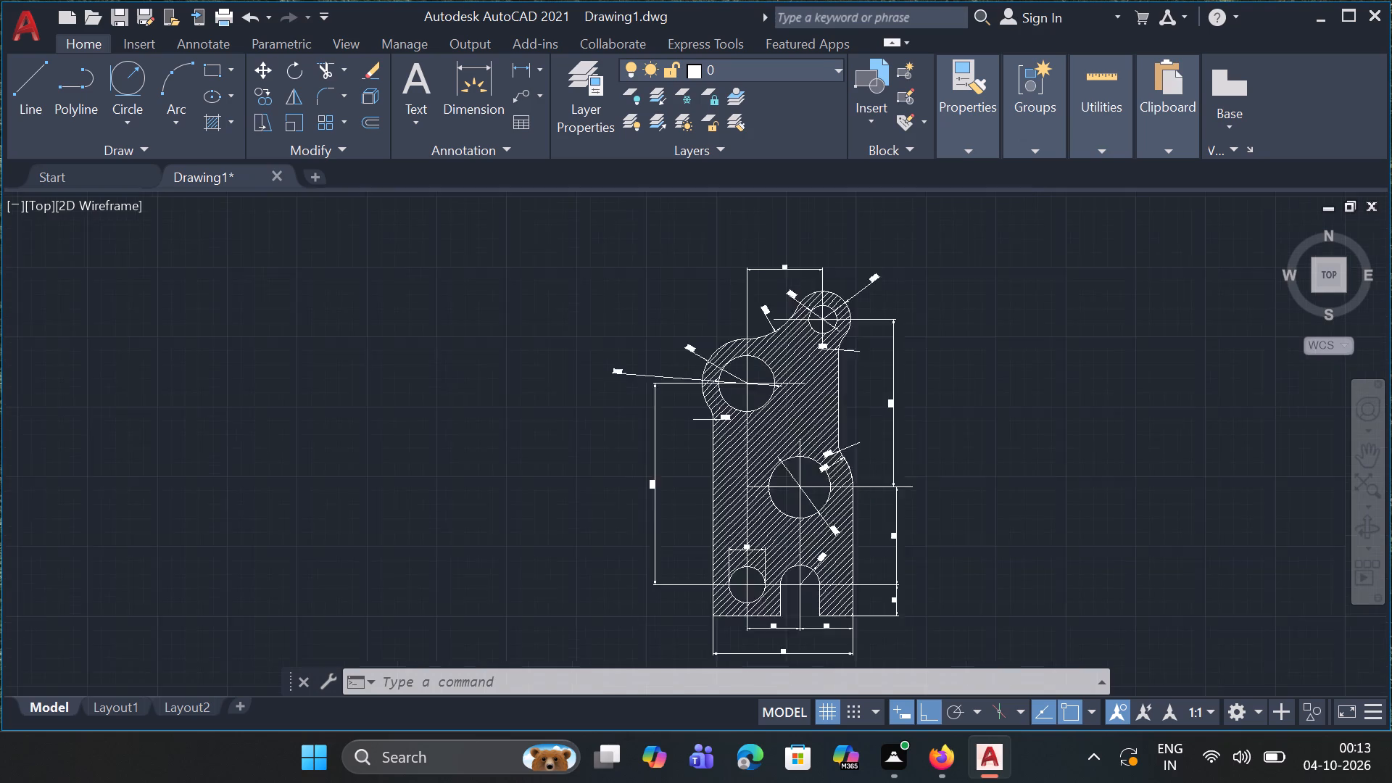
{"action": "scroll", "coordinate": [800, 398], "scroll_direction": "up", "scroll_amount": 1, "text": "ctrl"}
{"action": "scroll", "coordinate": [800, 398], "scroll_direction": "down", "scroll_amount": 4, "text": "ctrl"}
{"action": "scroll", "coordinate": [800, 398], "scroll_direction": "up", "scroll_amount": 3, "text": "ctrl"}
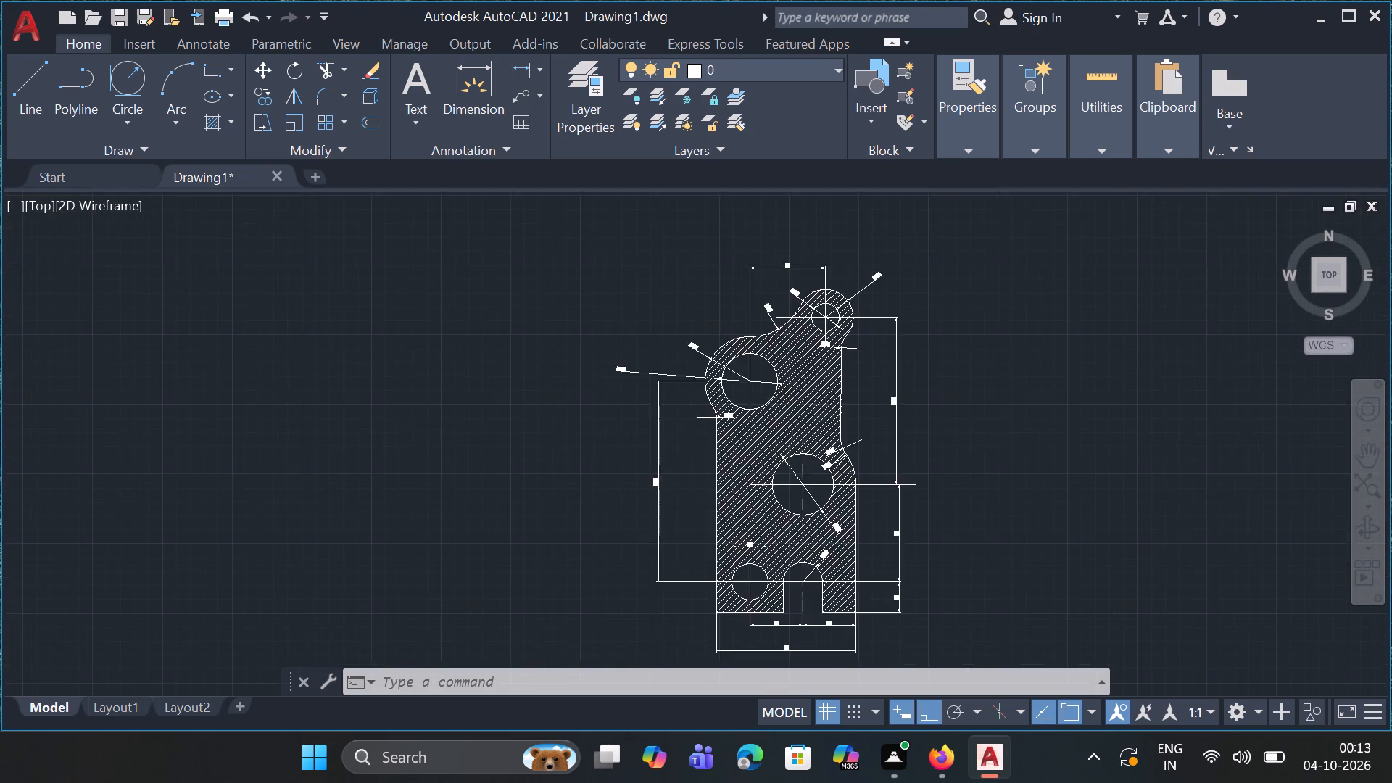
{"action": "scroll", "coordinate": [800, 398], "scroll_direction": "up", "scroll_amount": 2, "text": "ctrl"}
{"action": "scroll", "coordinate": [800, 398], "scroll_direction": "down", "scroll_amount": 3, "text": "ctrl"}
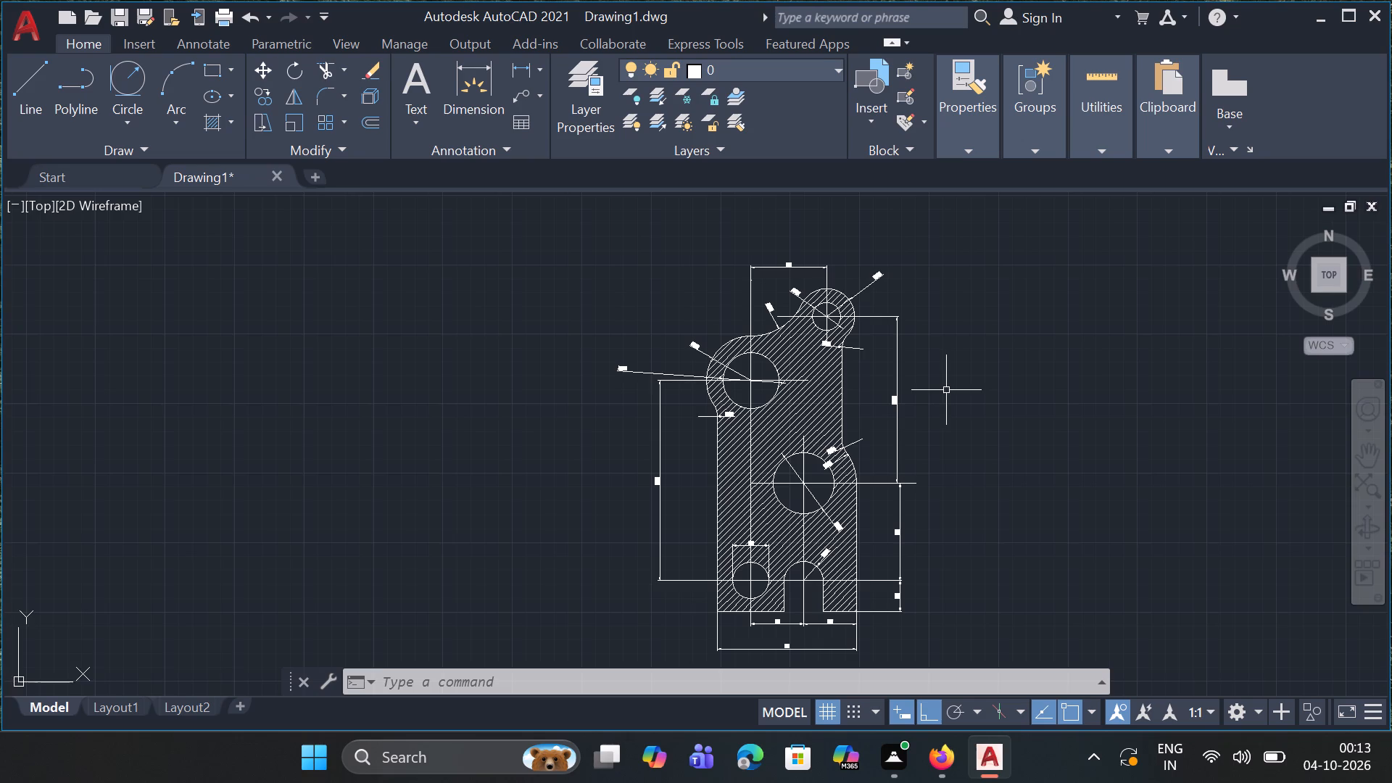
{"action": "scroll", "coordinate": [946, 390], "scroll_direction": "up", "scroll_amount": 3, "text": "ctrl"}
{"action": "scroll", "coordinate": [946, 390], "scroll_direction": "down", "scroll_amount": 3, "text": "ctrl"}
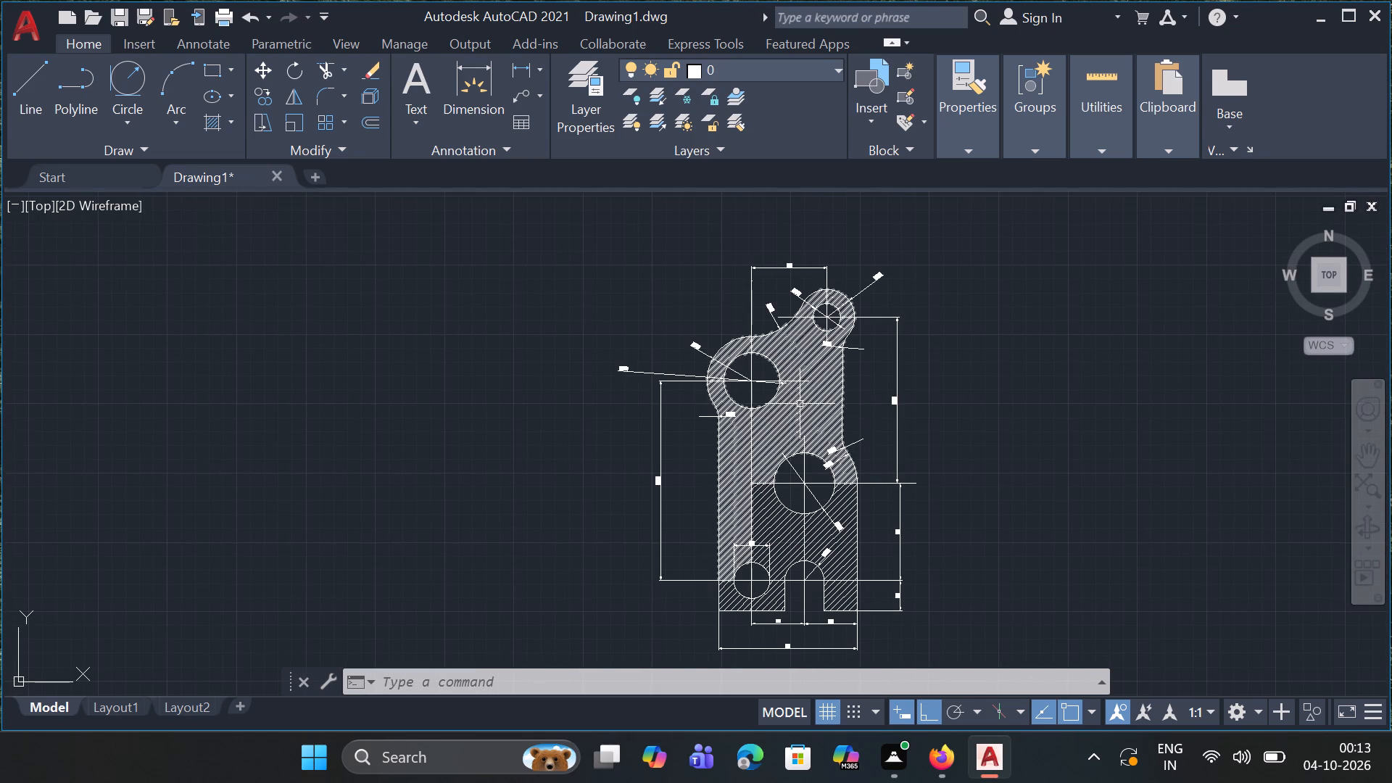
{"action": "scroll", "coordinate": [800, 404], "scroll_direction": "up", "scroll_amount": 3, "text": "ctrl"}
{"action": "scroll", "coordinate": [800, 404], "scroll_direction": "down", "scroll_amount": 2, "text": "ctrl"}
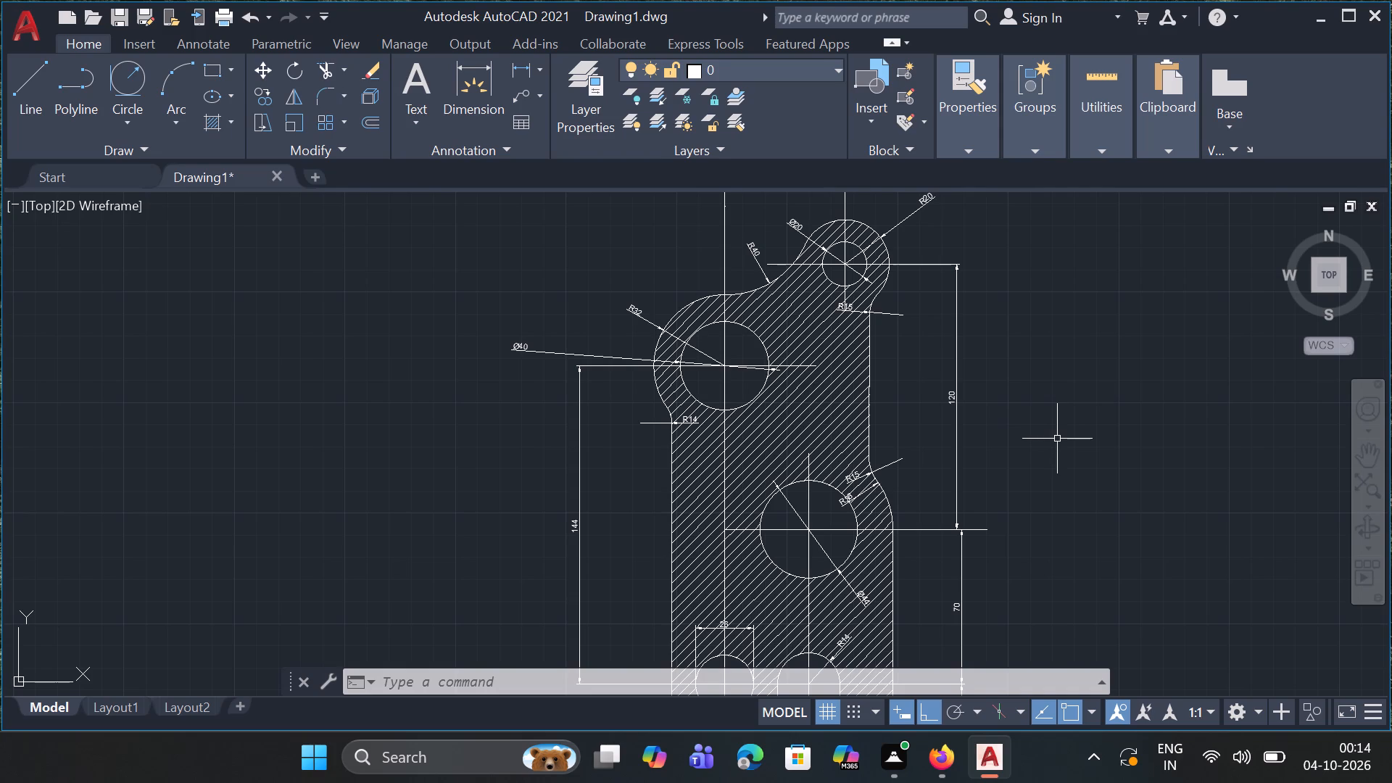
{"action": "scroll", "coordinate": [1057, 439], "scroll_direction": "down", "scroll_amount": 2, "text": "ctrl"}
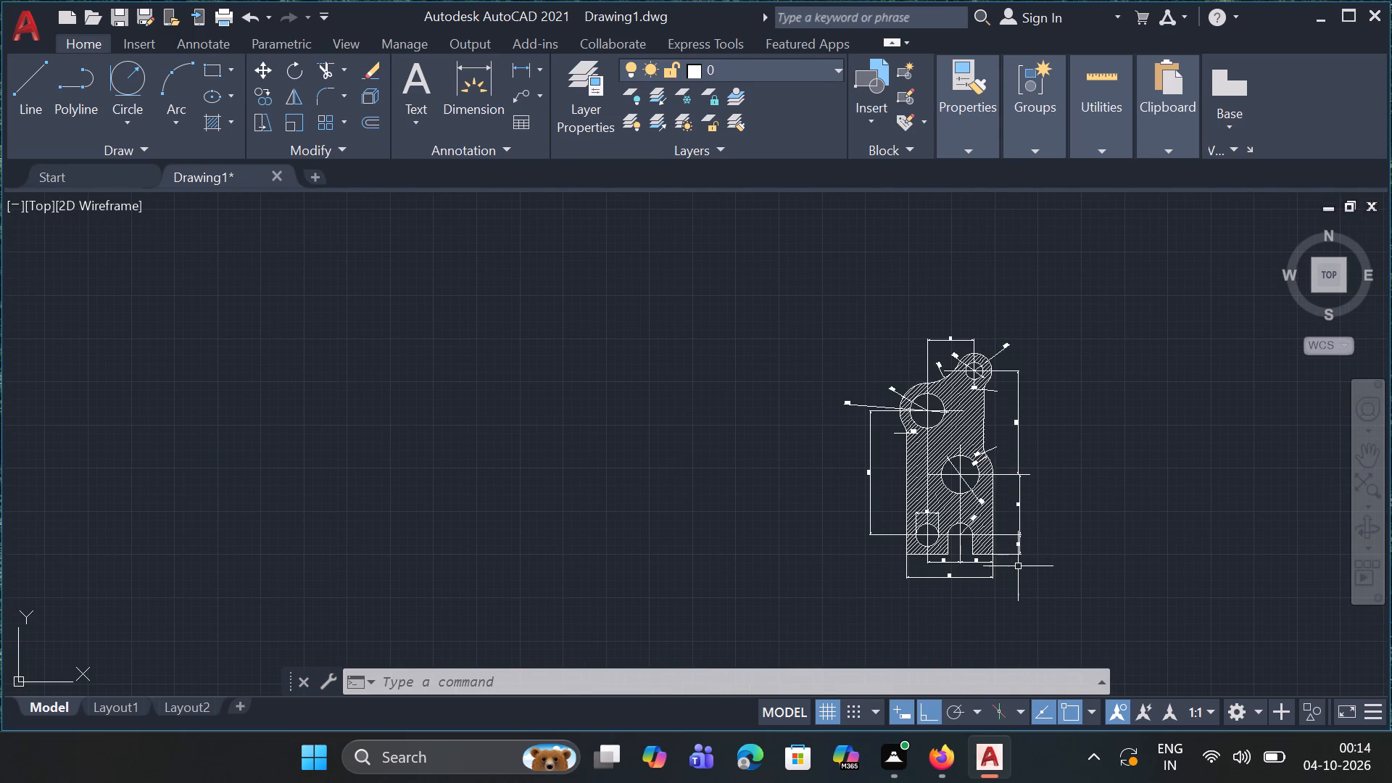
{"action": "scroll", "coordinate": [1018, 566], "scroll_direction": "up", "scroll_amount": 1, "text": "ctrl"}
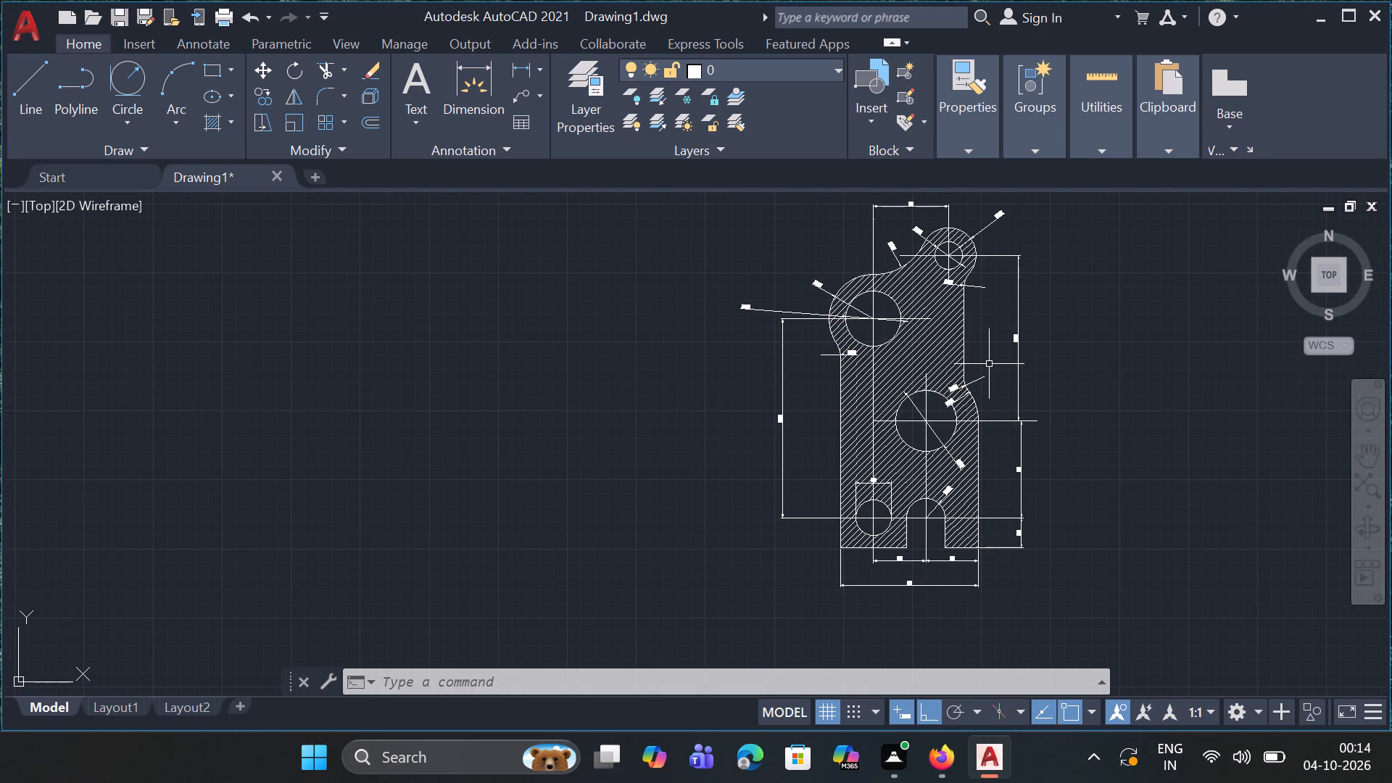
{"action": "scroll", "coordinate": [1003, 305], "scroll_direction": "up", "scroll_amount": 3, "text": "ctrl"}
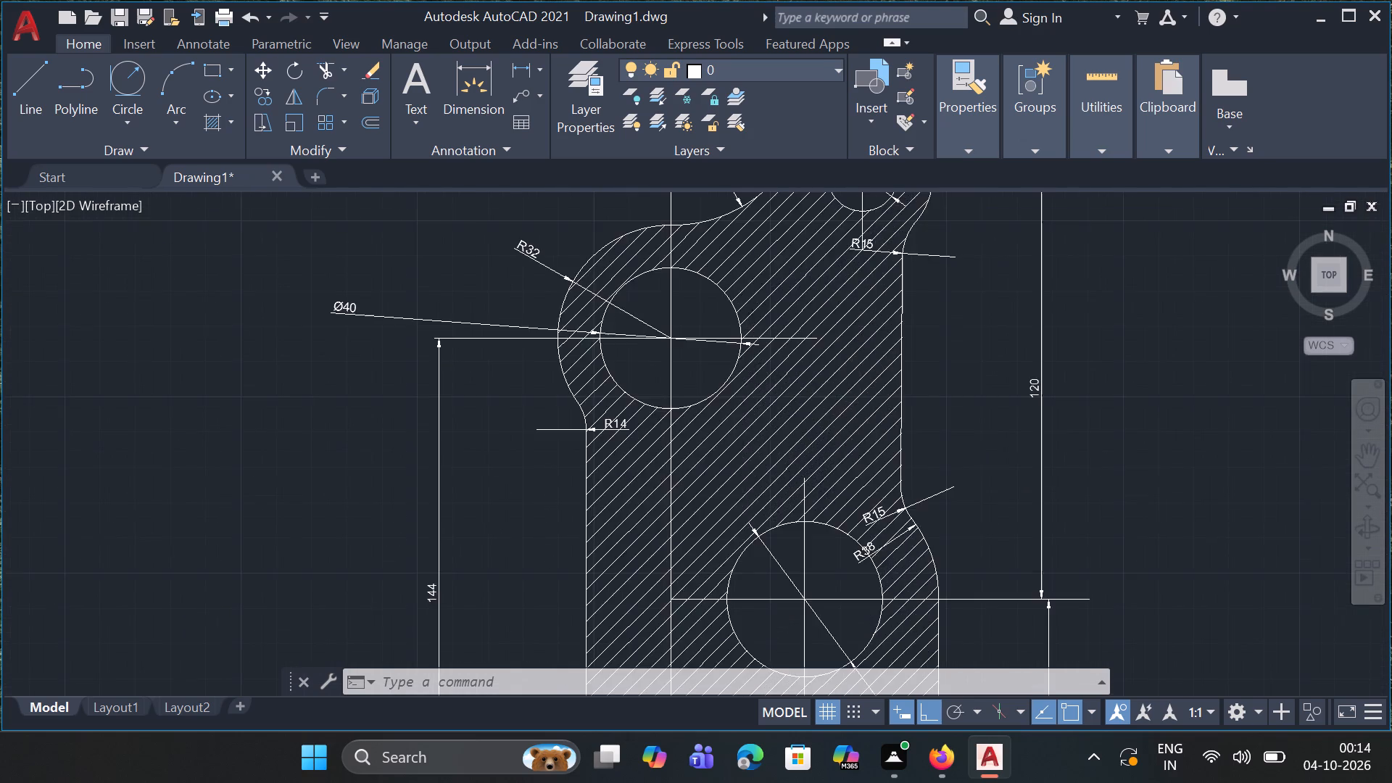
{"action": "scroll", "coordinate": [1003, 305], "scroll_direction": "up", "scroll_amount": 2, "text": "ctrl"}
{"action": "scroll", "coordinate": [1003, 305], "scroll_direction": "down", "scroll_amount": 6, "text": "ctrl"}
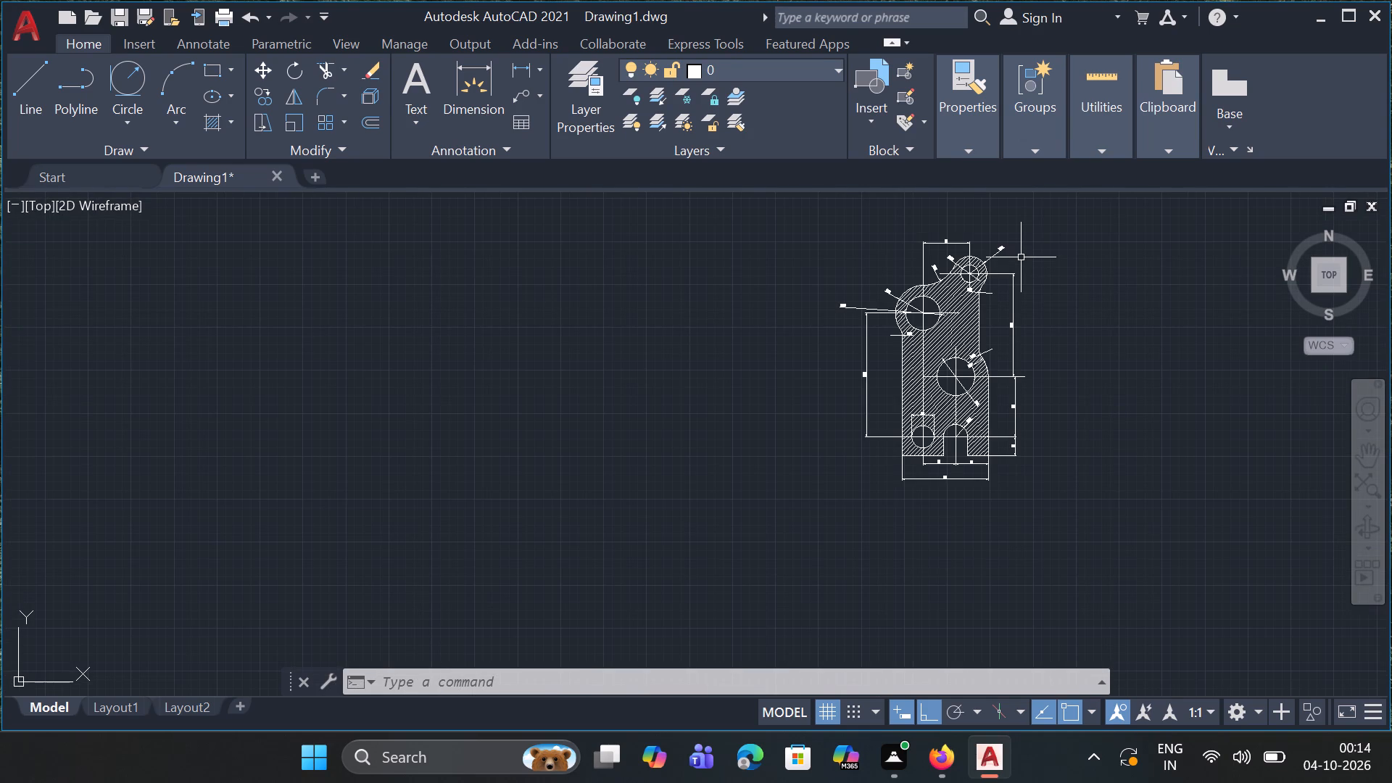
{"action": "scroll", "coordinate": [1021, 257], "scroll_direction": "up", "scroll_amount": 3, "text": "ctrl"}
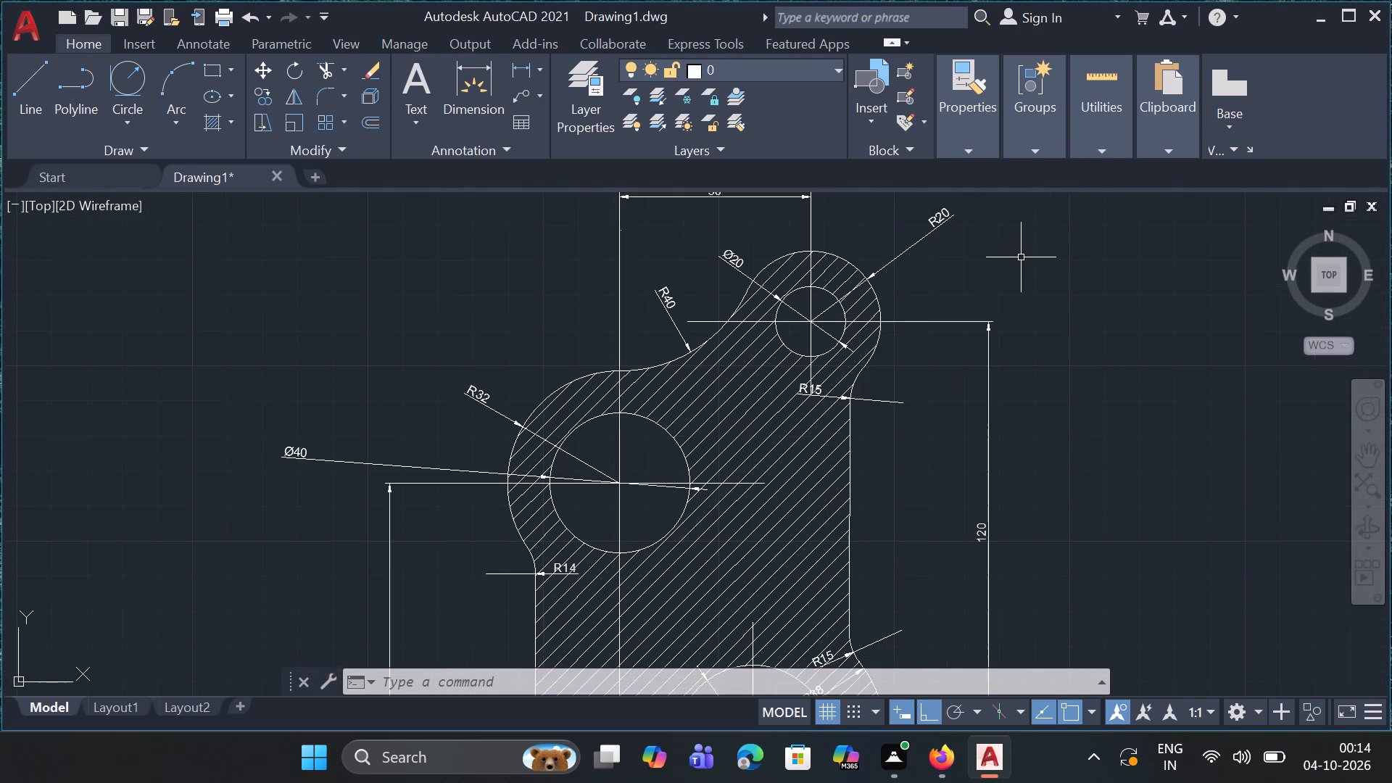
{"action": "scroll", "coordinate": [1021, 257], "scroll_direction": "down", "scroll_amount": 1, "text": "ctrl"}
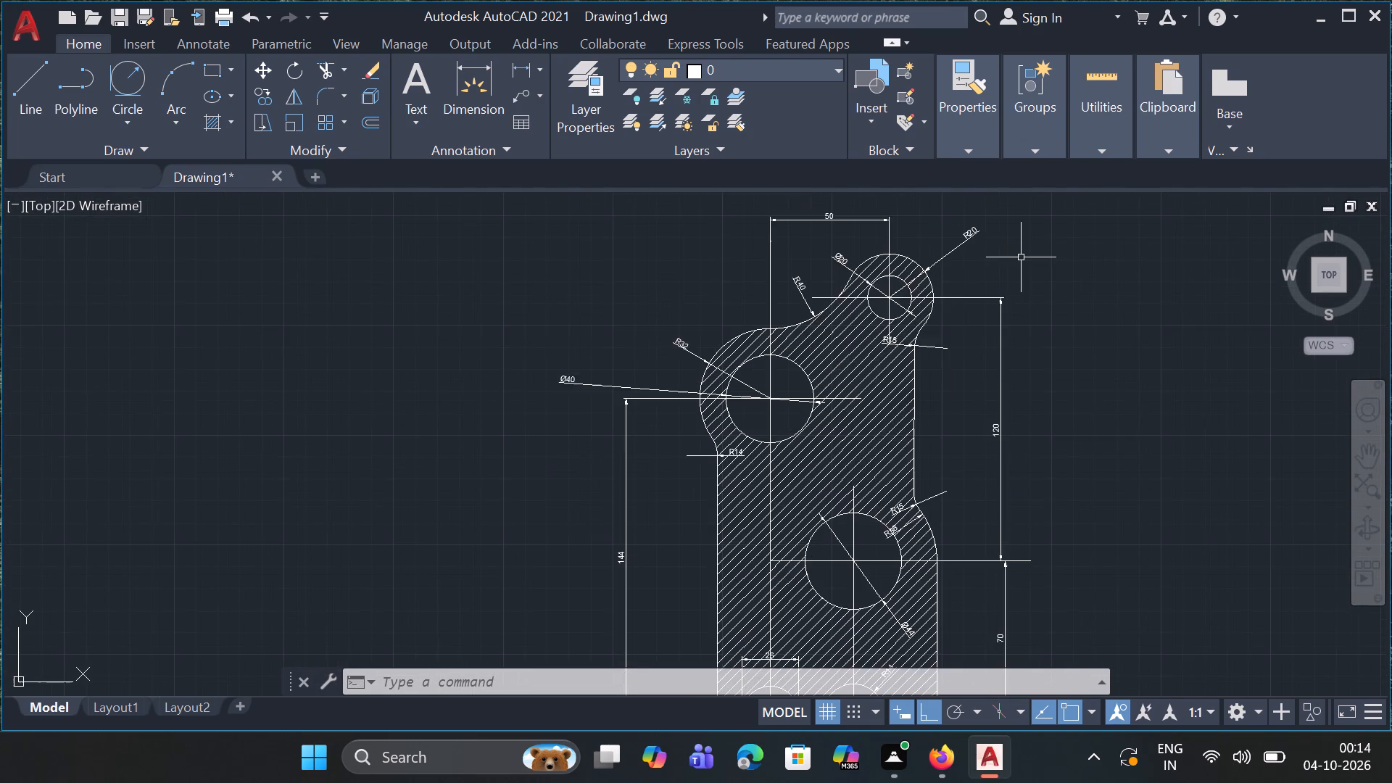
{"action": "scroll", "coordinate": [1021, 257], "scroll_direction": "down", "scroll_amount": 1, "text": "ctrl"}
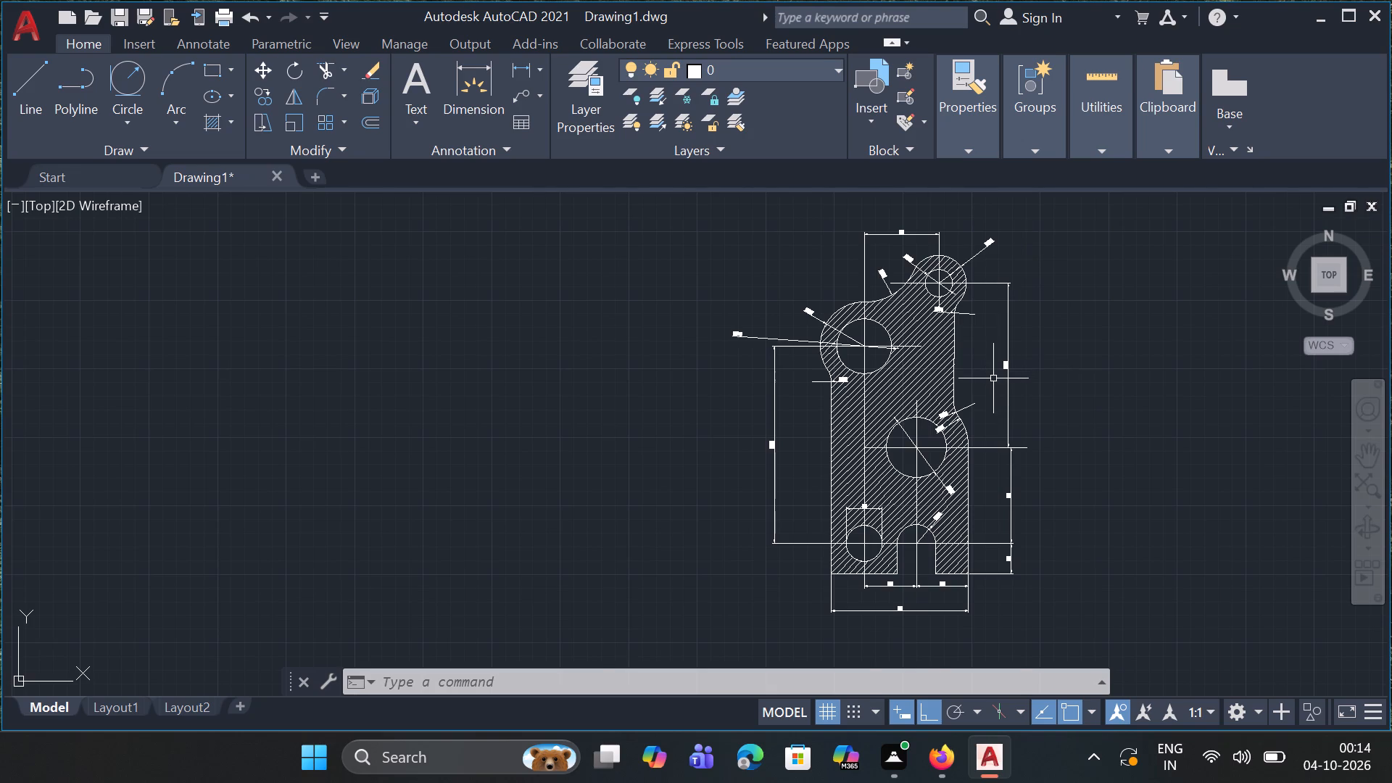
{"action": "scroll", "coordinate": [993, 378], "scroll_direction": "up", "scroll_amount": 4, "text": "ctrl"}
{"action": "scroll", "coordinate": [993, 378], "scroll_direction": "down", "scroll_amount": 2, "text": "ctrl"}
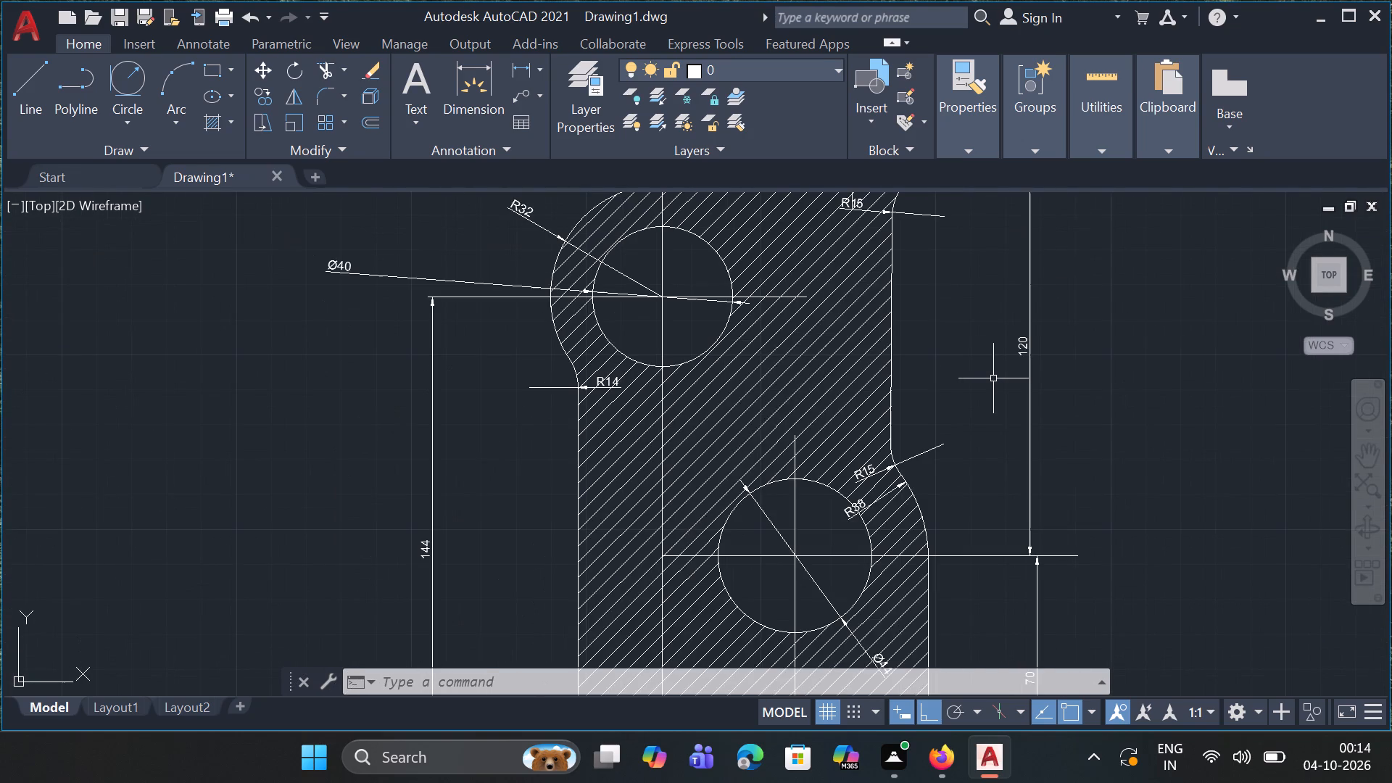
{"action": "scroll", "coordinate": [993, 378], "scroll_direction": "down", "scroll_amount": 2, "text": "ctrl"}
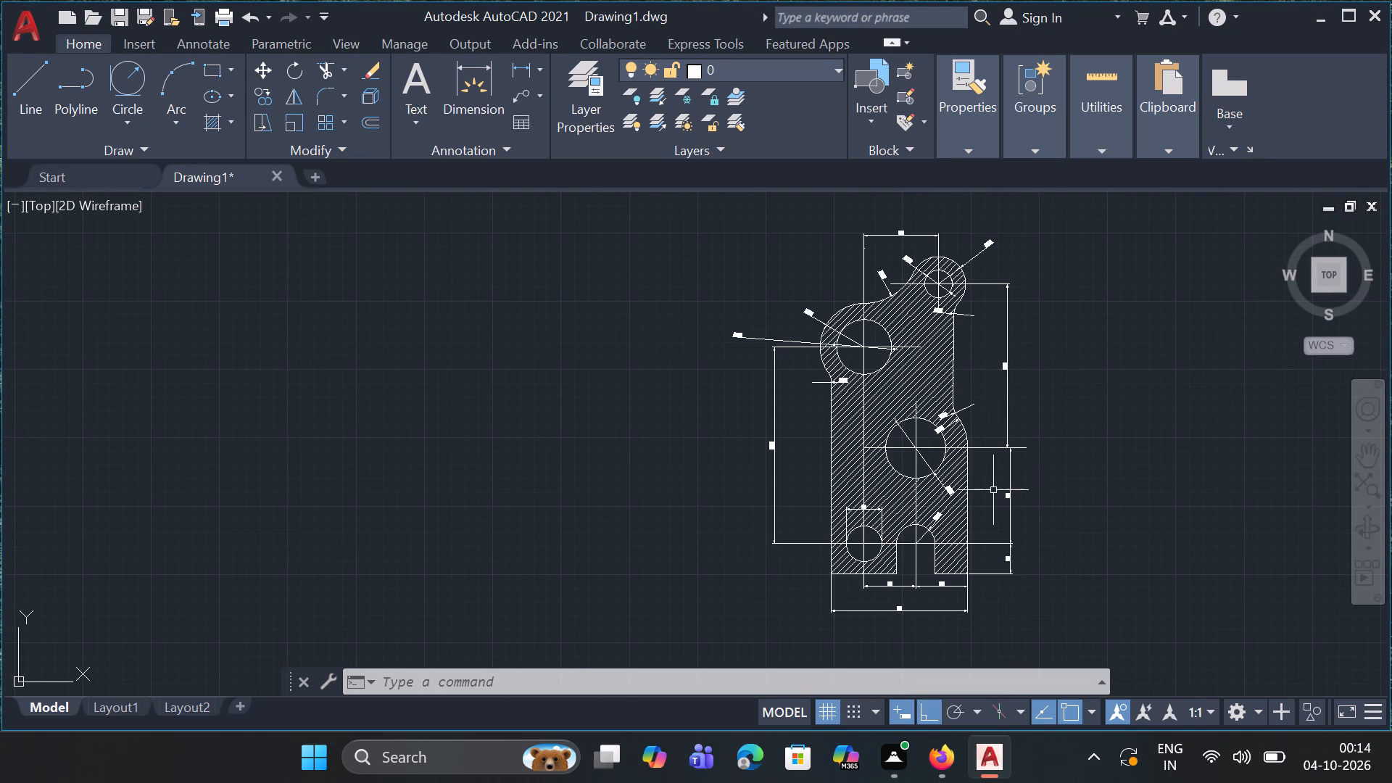
{"action": "scroll", "coordinate": [993, 490], "scroll_direction": "up", "scroll_amount": 5, "text": "ctrl"}
{"action": "scroll", "coordinate": [993, 490], "scroll_direction": "down", "scroll_amount": 6, "text": "ctrl"}
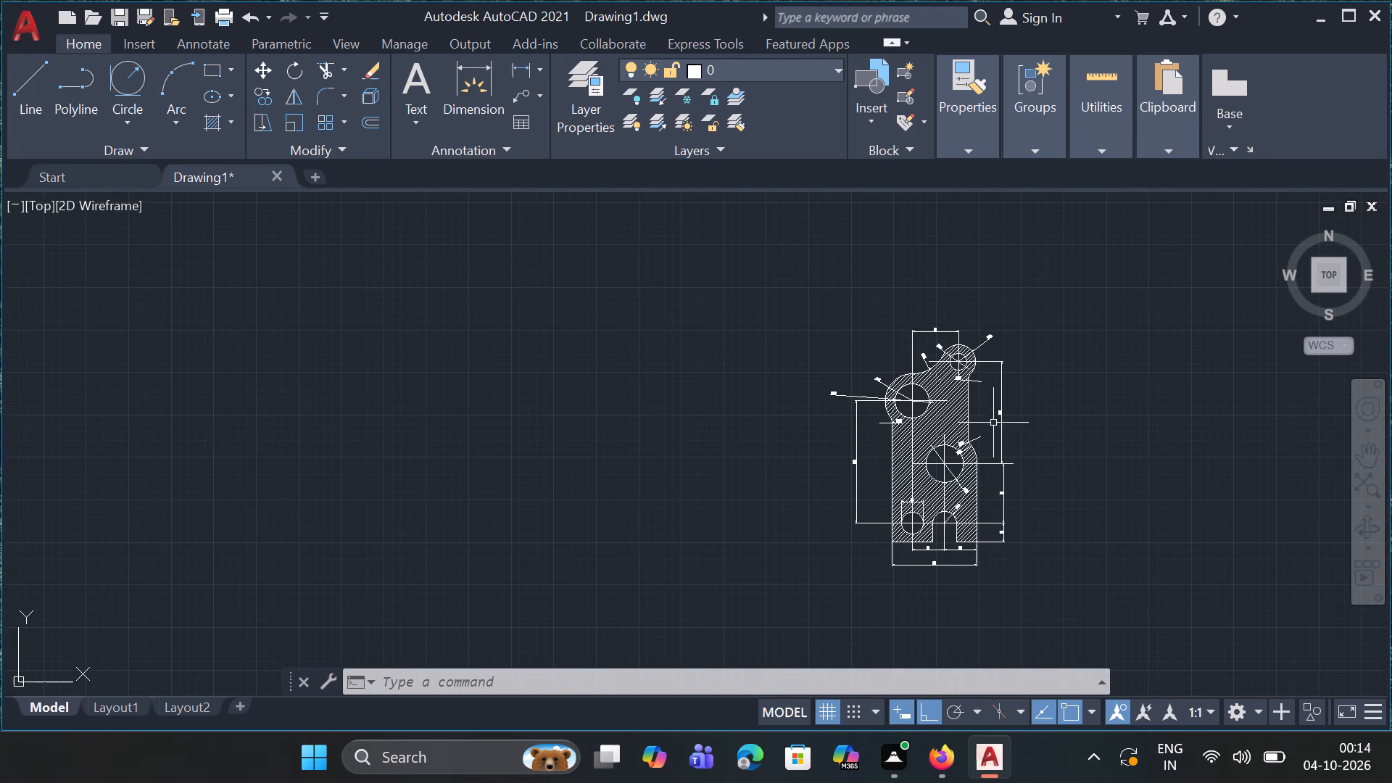
{"action": "scroll", "coordinate": [985, 436], "scroll_direction": "up", "scroll_amount": 2, "text": "ctrl"}
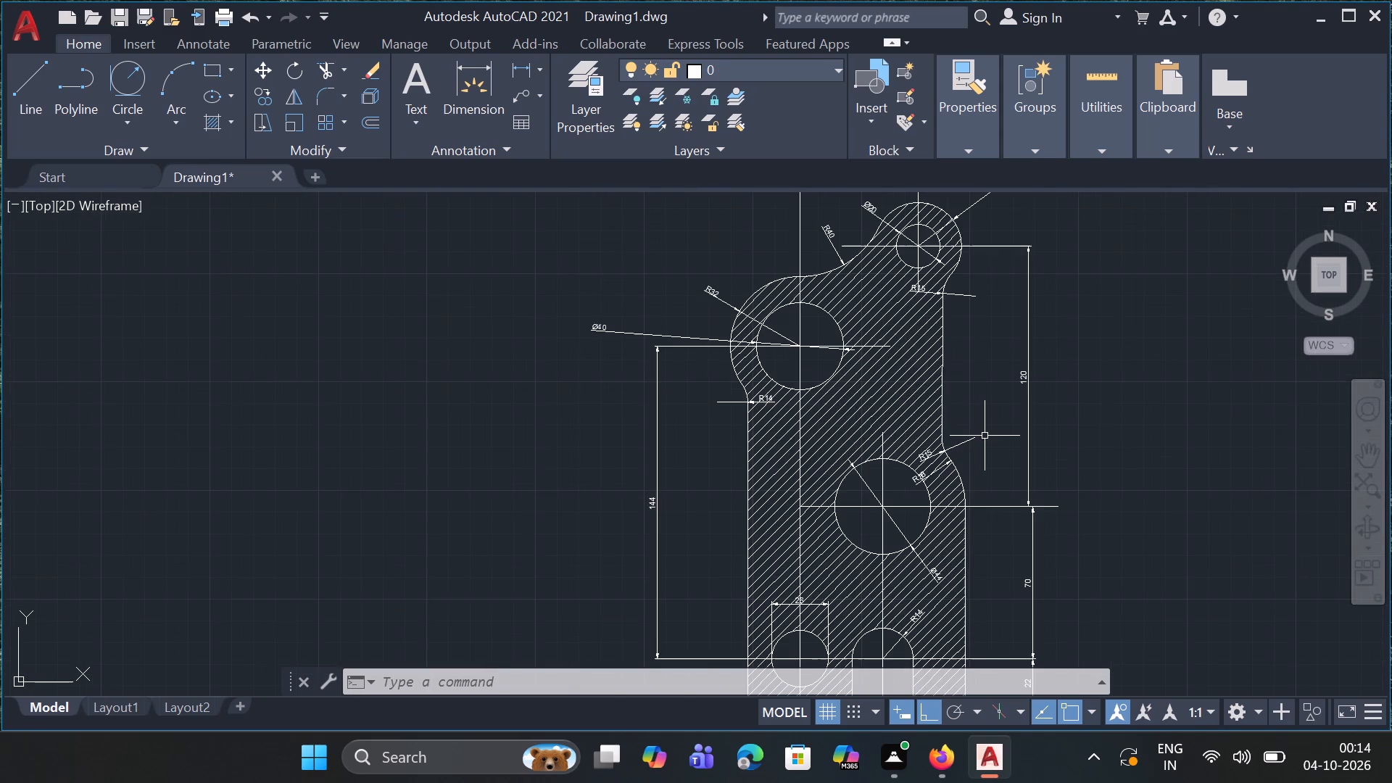
{"action": "scroll", "coordinate": [985, 436], "scroll_direction": "down", "scroll_amount": 1, "text": "ctrl"}
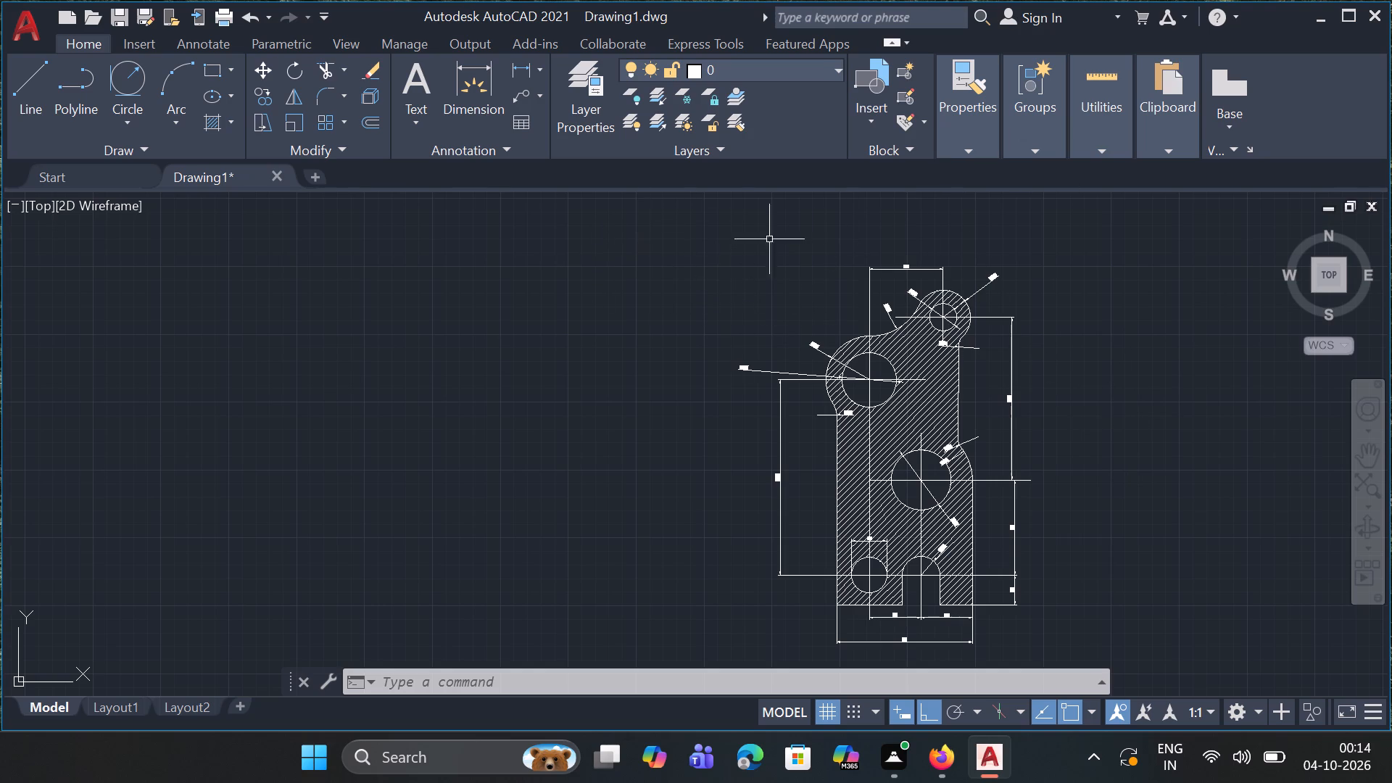
{"action": "scroll", "coordinate": [990, 426], "scroll_direction": "up", "scroll_amount": 1, "text": "ctrl"}
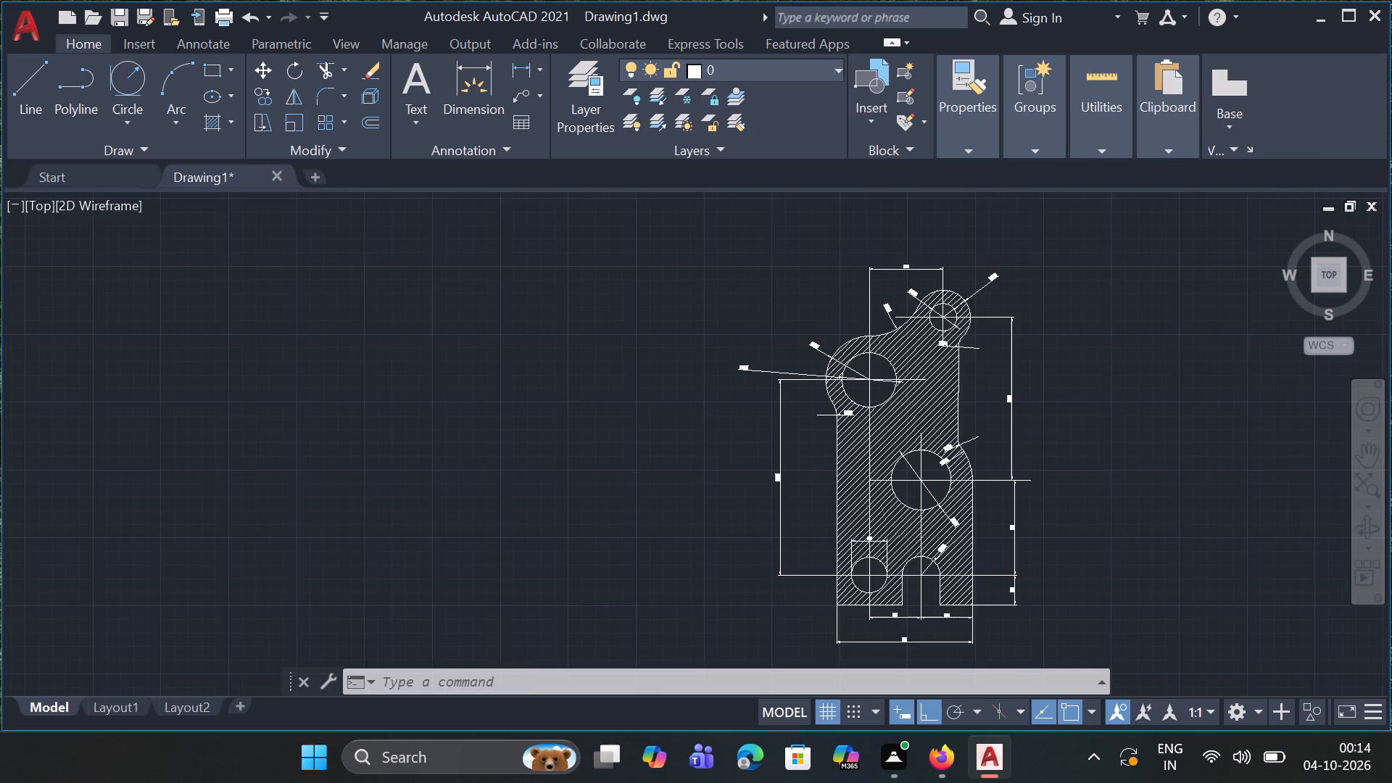
{"action": "scroll", "coordinate": [990, 426], "scroll_direction": "up", "scroll_amount": 1, "text": "ctrl"}
{"action": "scroll", "coordinate": [990, 426], "scroll_direction": "down", "scroll_amount": 2, "text": "ctrl"}
{"action": "scroll", "coordinate": [1005, 437], "scroll_direction": "up", "scroll_amount": 6, "text": "ctrl"}
{"action": "scroll", "coordinate": [1005, 437], "scroll_direction": "down", "scroll_amount": 3, "text": "ctrl"}
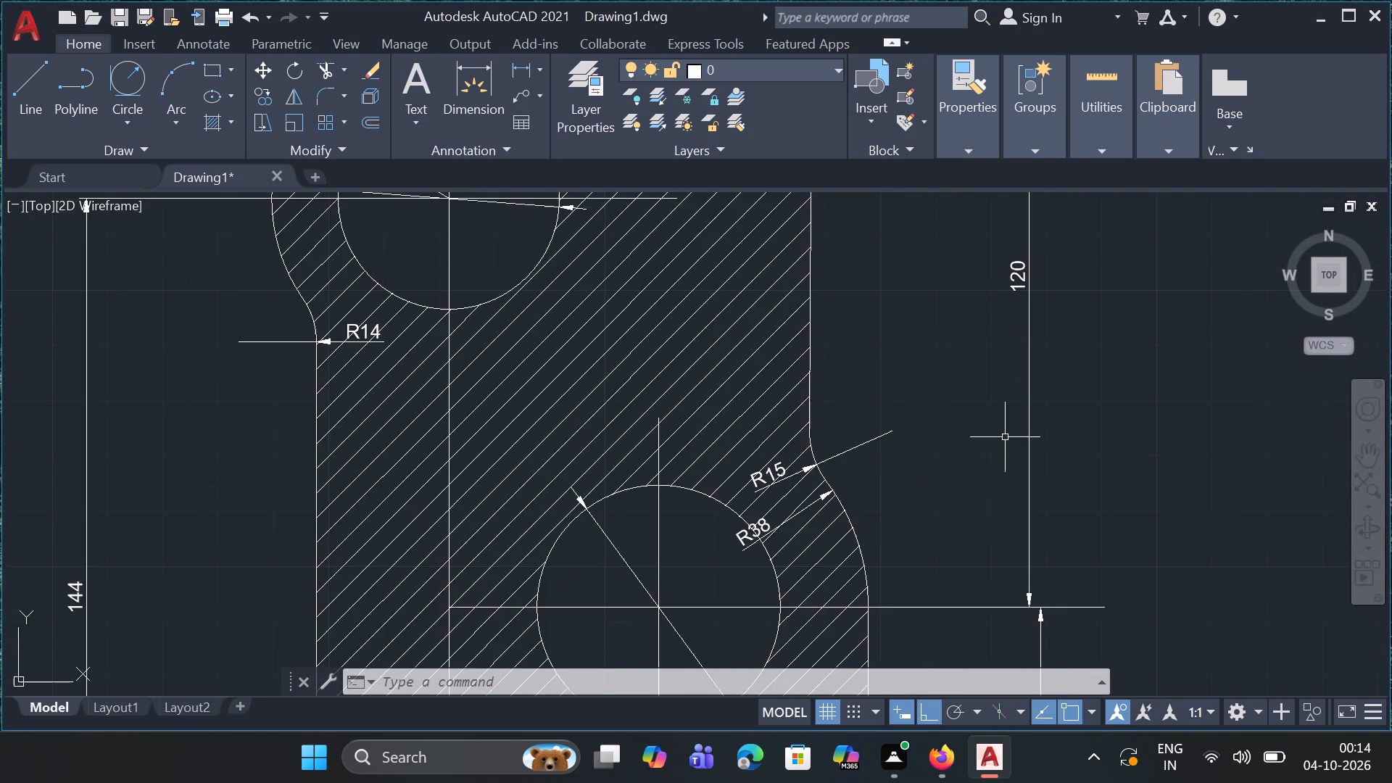
{"action": "scroll", "coordinate": [1005, 437], "scroll_direction": "down", "scroll_amount": 3, "text": "ctrl"}
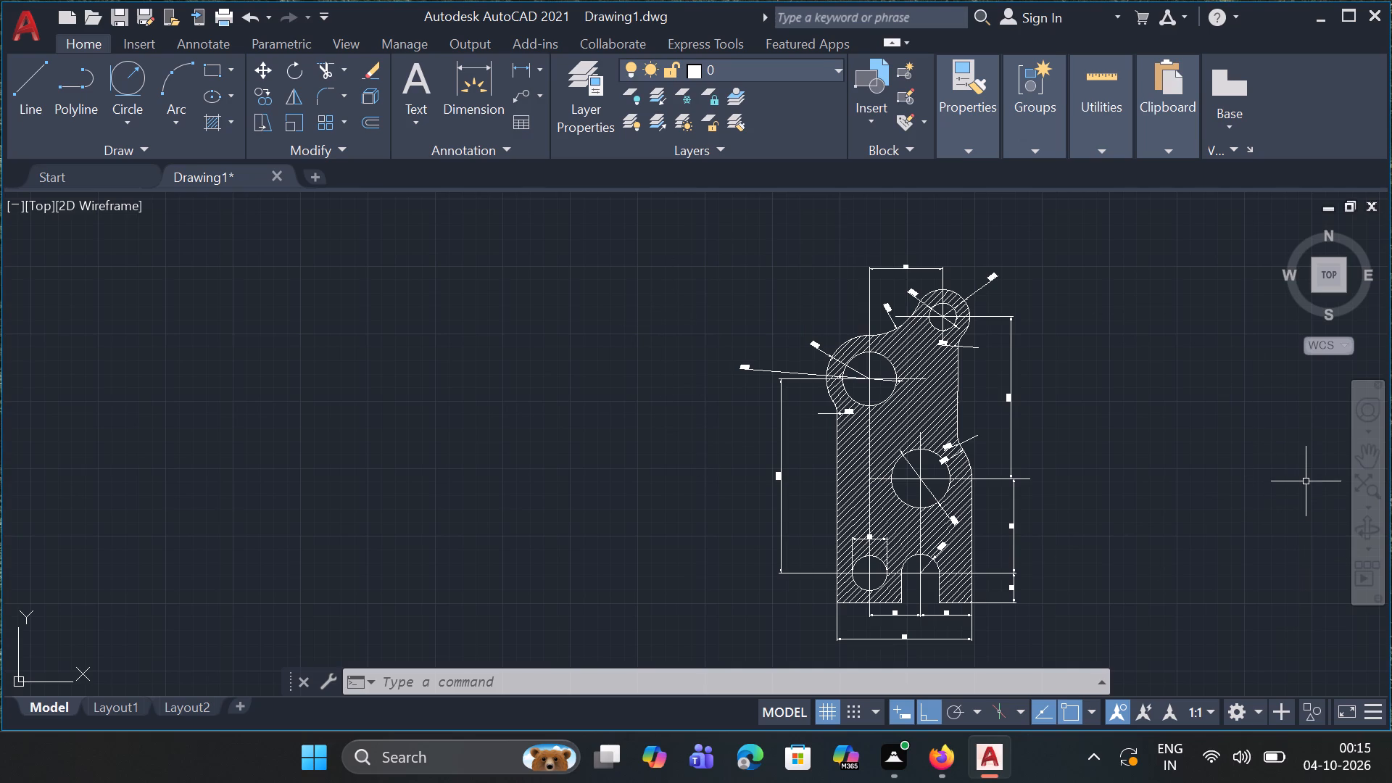
Inspect the Ø40 hole dimension, the radius dimensions around the upper lobes, and the R15 and R38 arcs beside the middle hole.
{"action": "scroll", "coordinate": [789, 370], "scroll_direction": "up", "scroll_amount": 2, "text": "ctrl"}
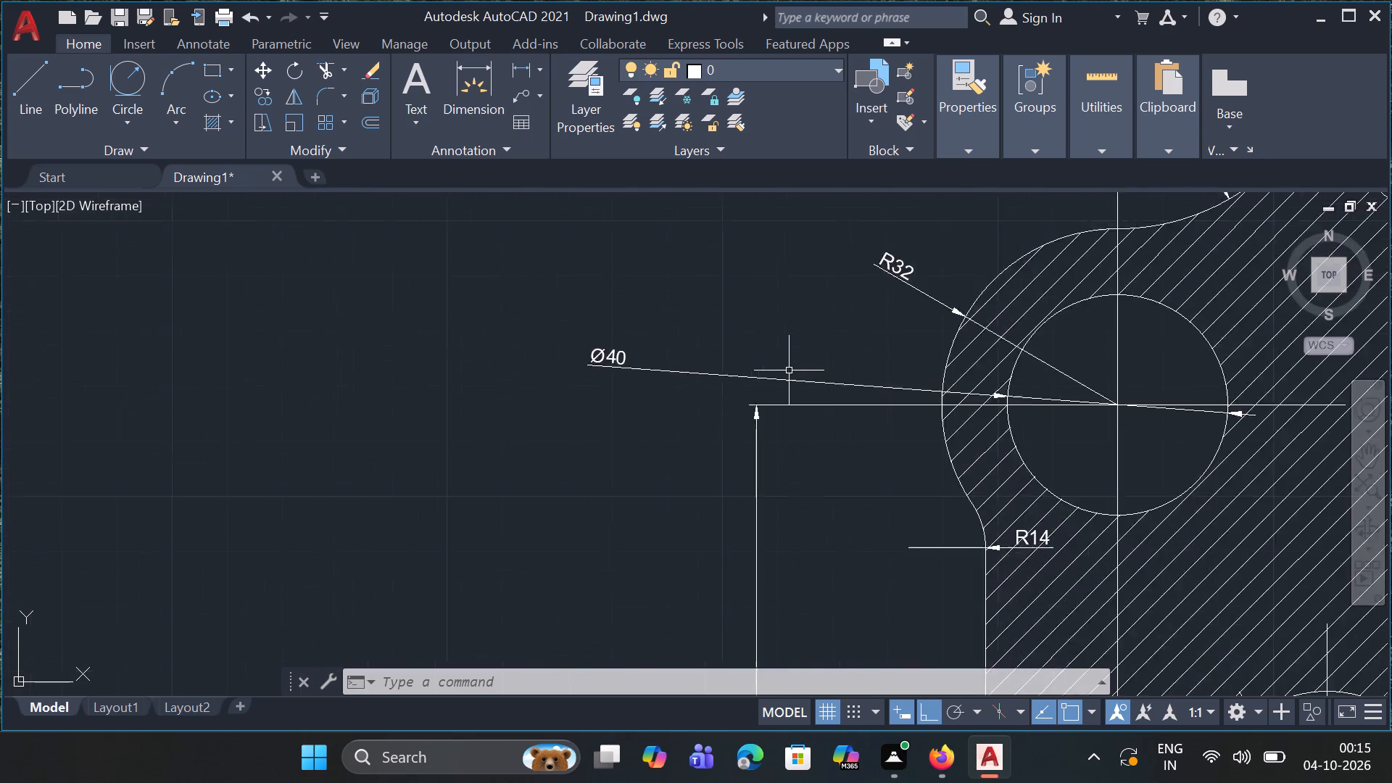
{"action": "scroll", "coordinate": [789, 370], "scroll_direction": "up", "scroll_amount": 3, "text": "ctrl"}
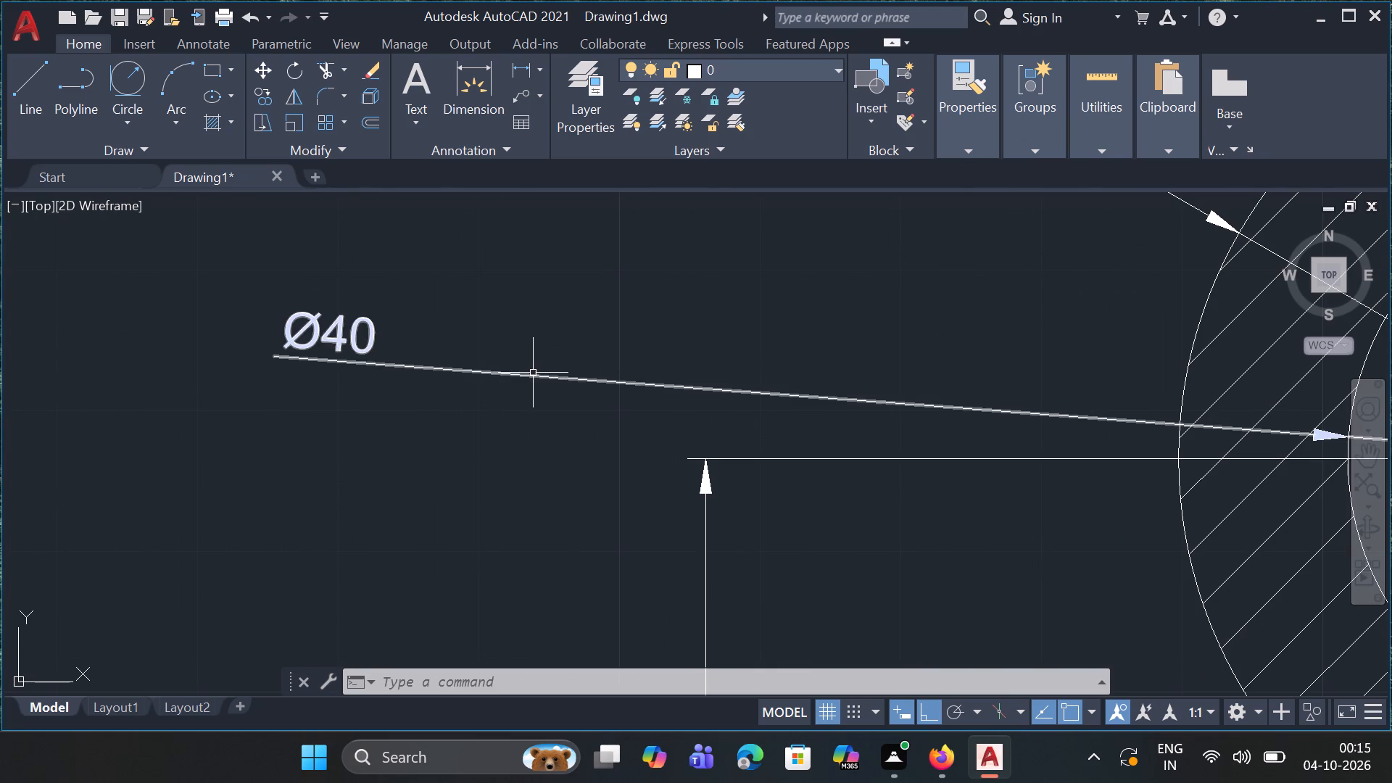
{"action": "scroll", "coordinate": [906, 328], "scroll_direction": "down", "scroll_amount": 7, "text": "ctrl"}
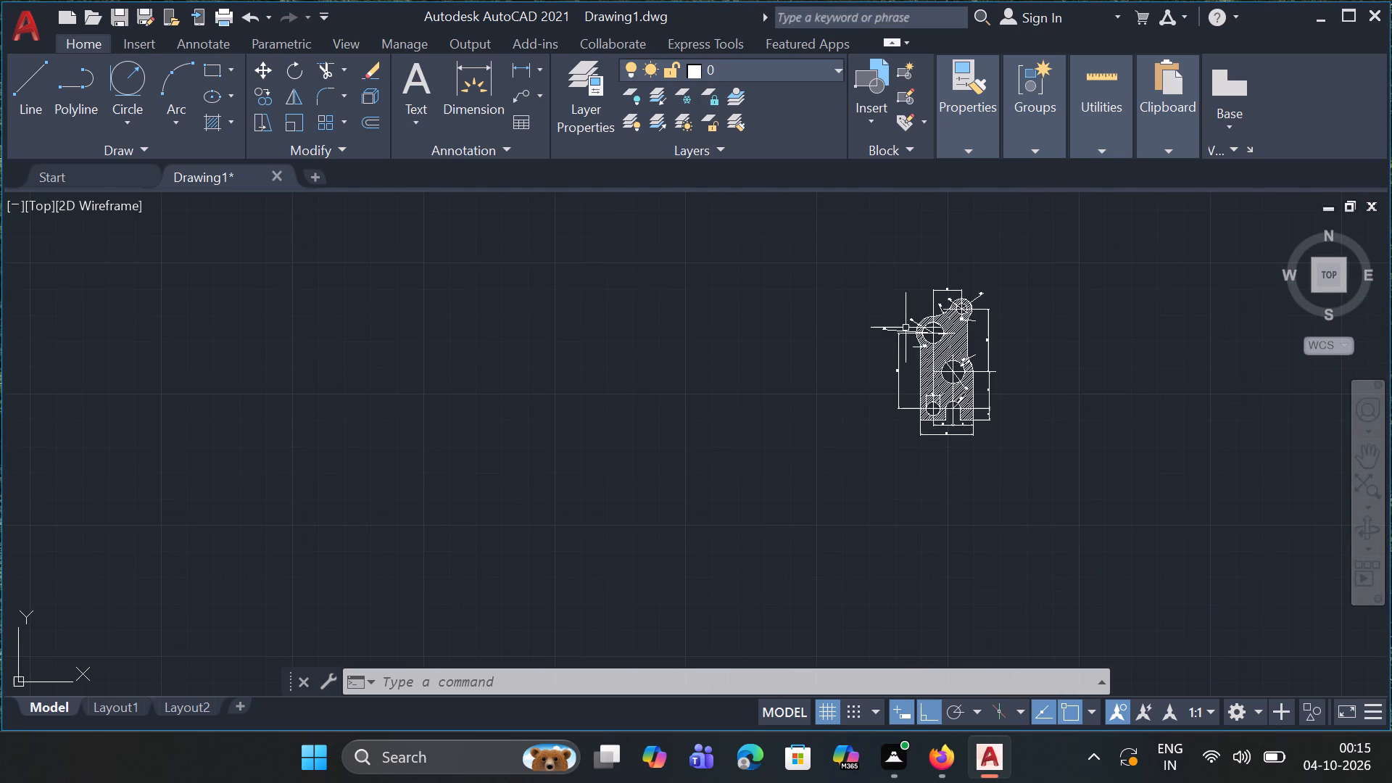
{"action": "scroll", "coordinate": [1022, 297], "scroll_direction": "up", "scroll_amount": 4, "text": "ctrl"}
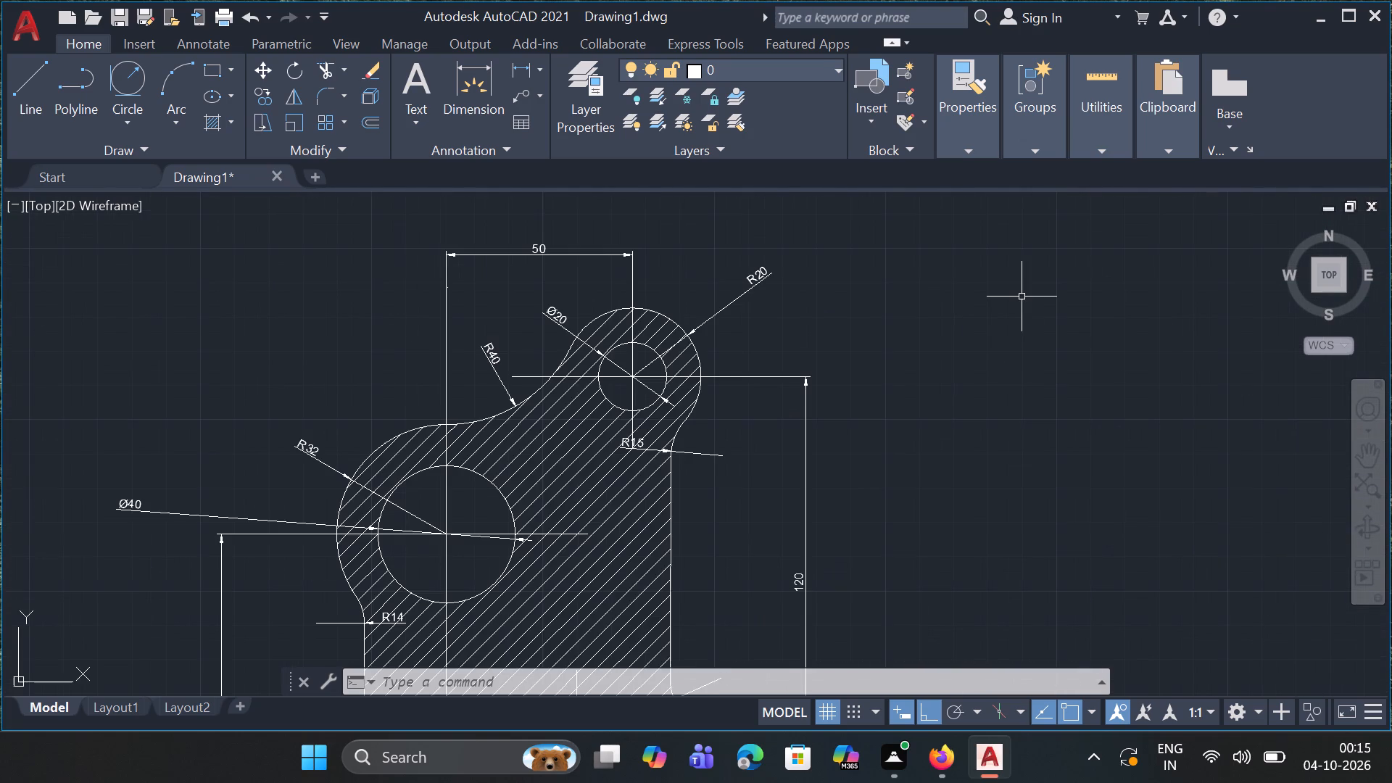
{"action": "scroll", "coordinate": [1022, 297], "scroll_direction": "down", "scroll_amount": 1, "text": "ctrl"}
{"action": "scroll", "coordinate": [1022, 297], "scroll_direction": "up", "scroll_amount": 1}
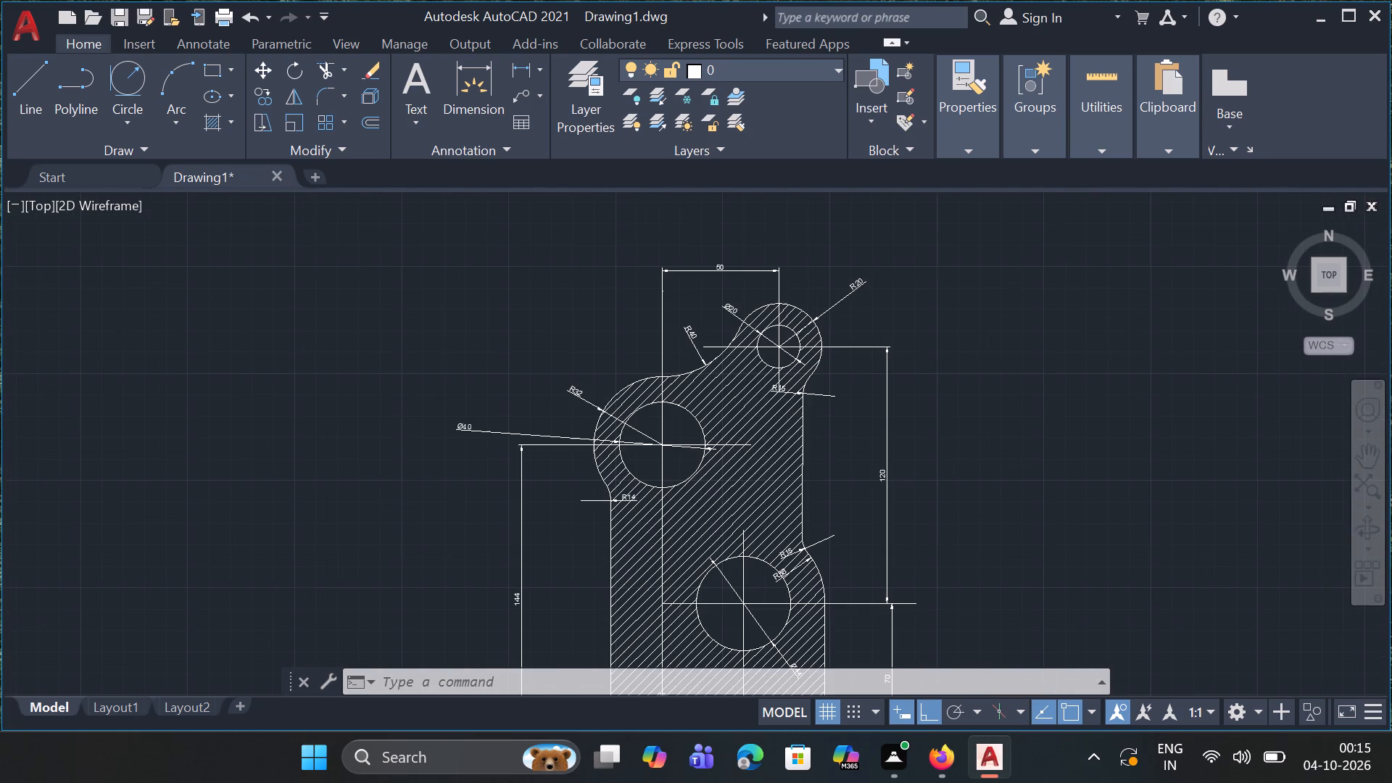
{"action": "scroll", "coordinate": [1022, 297], "scroll_direction": "down", "scroll_amount": 1, "text": "ctrl"}
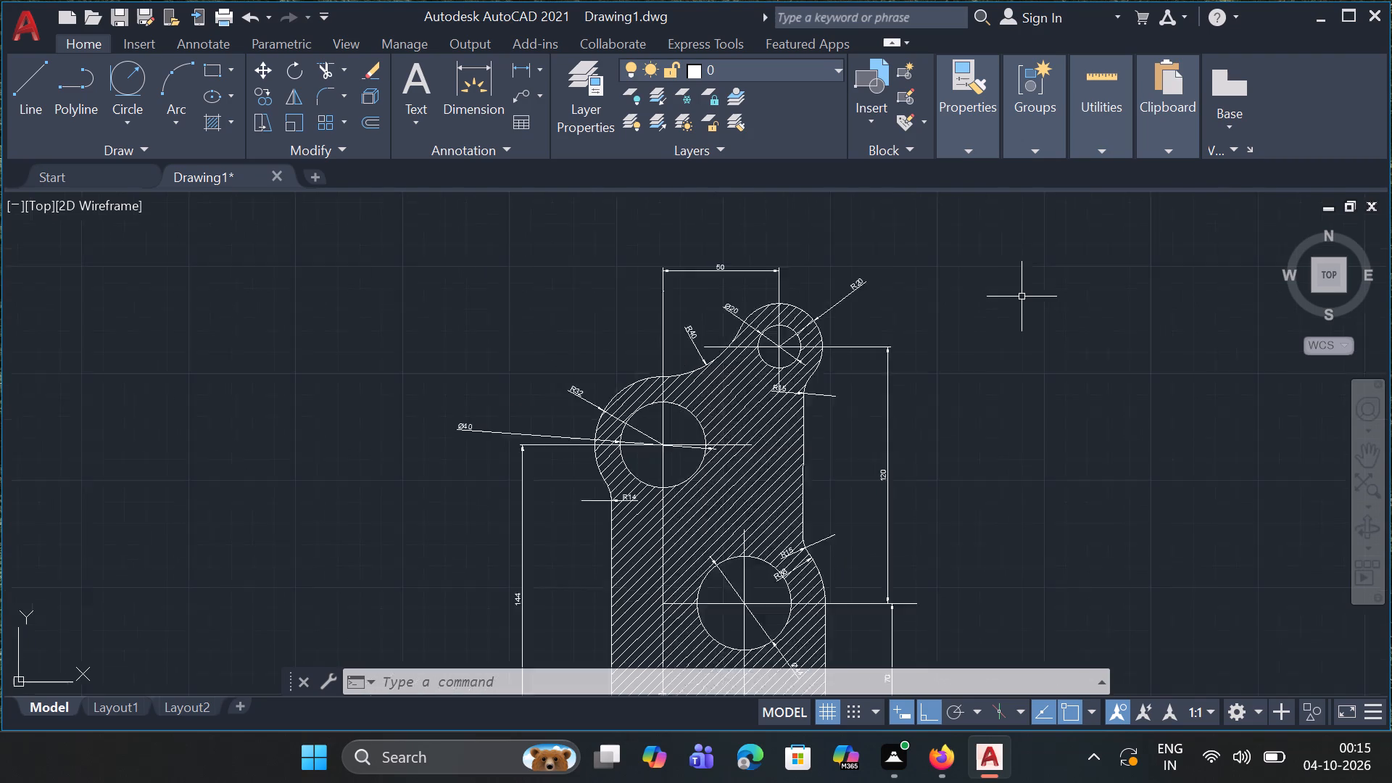
{"action": "scroll", "coordinate": [1022, 297], "scroll_direction": "up", "scroll_amount": 2, "text": "ctrl"}
{"action": "scroll", "coordinate": [1022, 297], "scroll_direction": "down", "scroll_amount": 2, "text": "ctrl"}
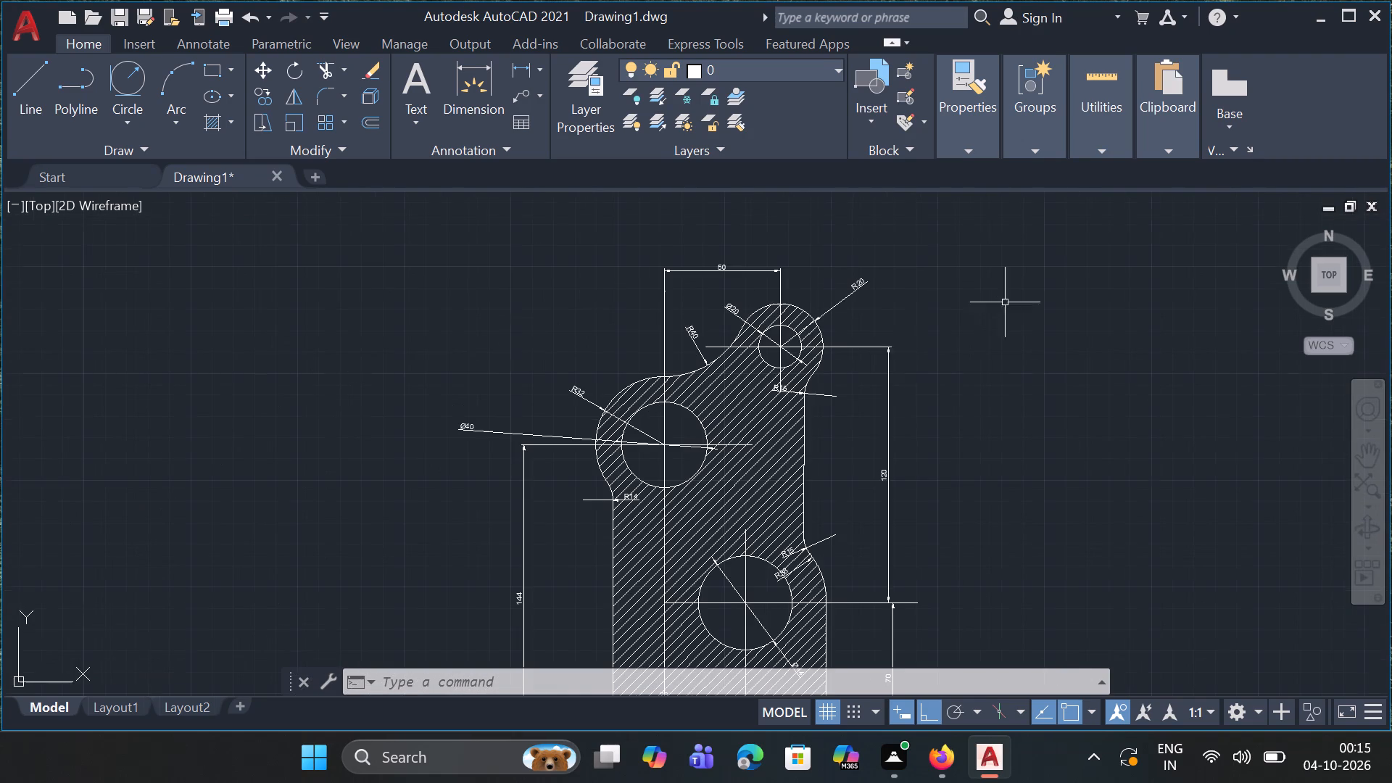
{"action": "scroll", "coordinate": [857, 423], "scroll_direction": "up", "scroll_amount": 2, "text": "ctrl"}
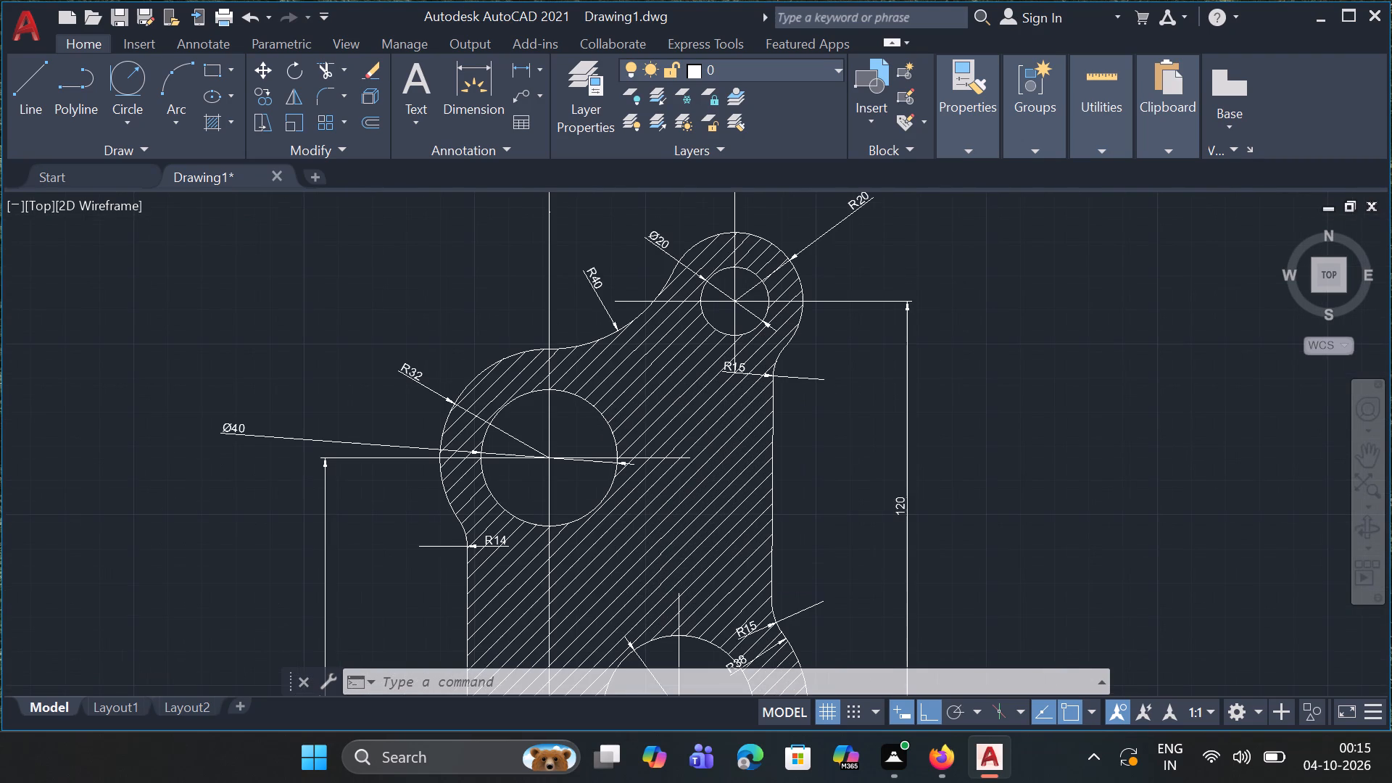
{"action": "scroll", "coordinate": [857, 423], "scroll_direction": "down", "scroll_amount": 2, "text": "ctrl"}
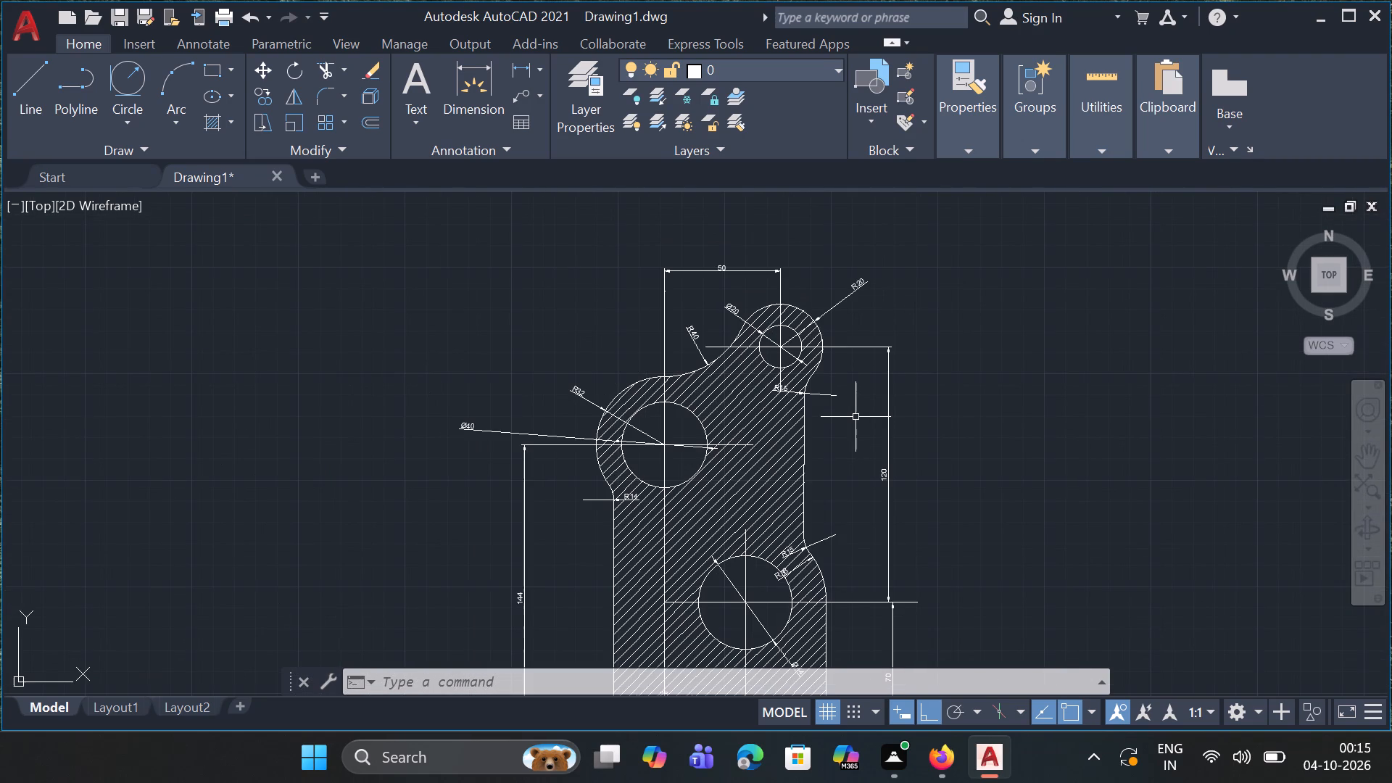
{"action": "scroll", "coordinate": [871, 416], "scroll_direction": "down", "scroll_amount": 3, "text": "ctrl"}
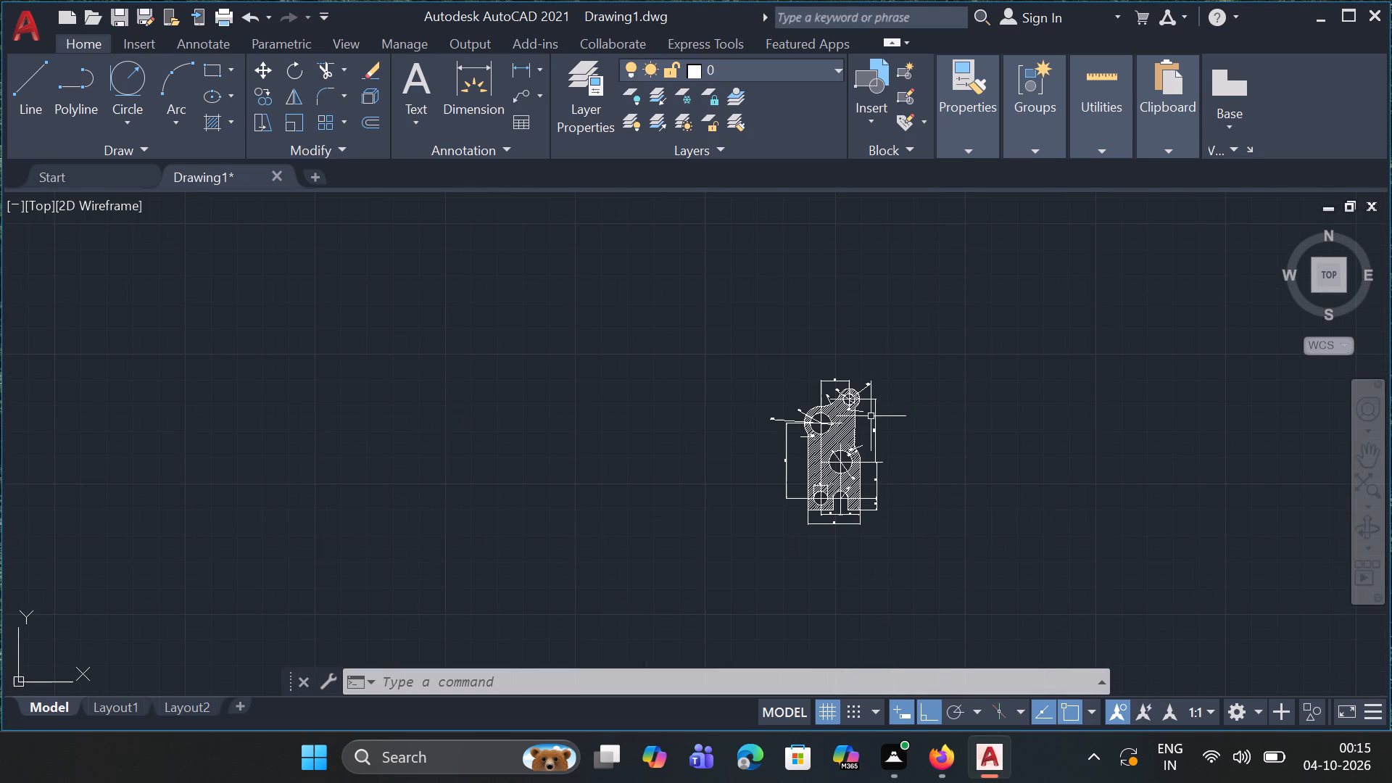
{"action": "scroll", "coordinate": [850, 459], "scroll_direction": "up", "scroll_amount": 6, "text": "ctrl"}
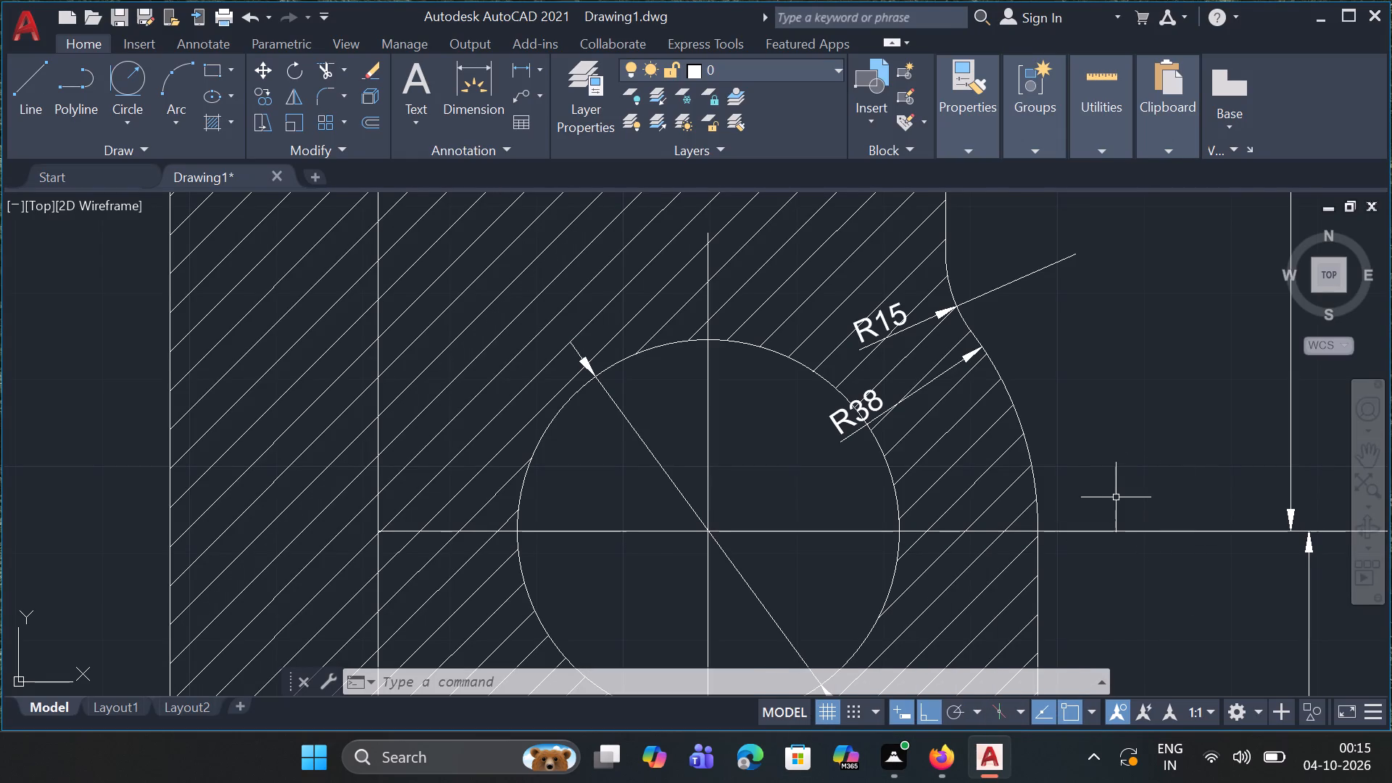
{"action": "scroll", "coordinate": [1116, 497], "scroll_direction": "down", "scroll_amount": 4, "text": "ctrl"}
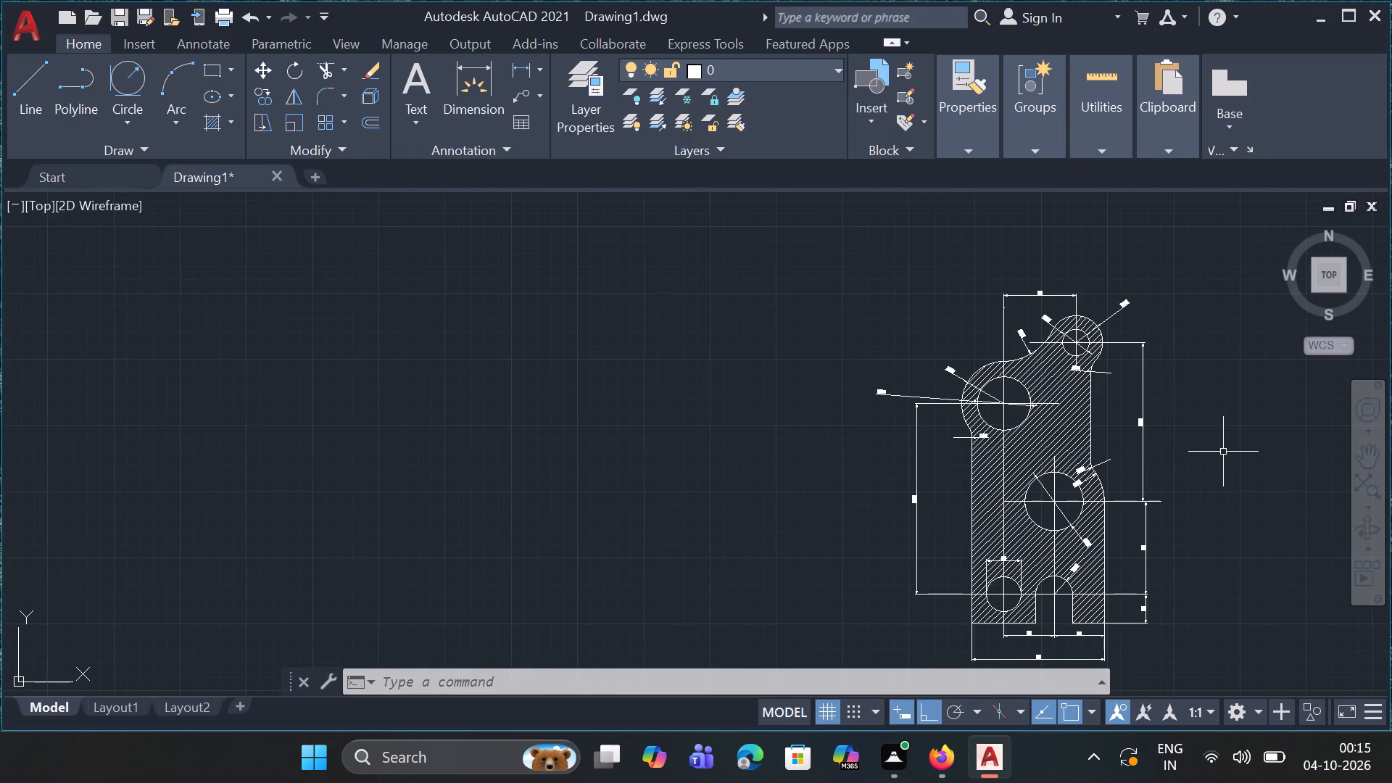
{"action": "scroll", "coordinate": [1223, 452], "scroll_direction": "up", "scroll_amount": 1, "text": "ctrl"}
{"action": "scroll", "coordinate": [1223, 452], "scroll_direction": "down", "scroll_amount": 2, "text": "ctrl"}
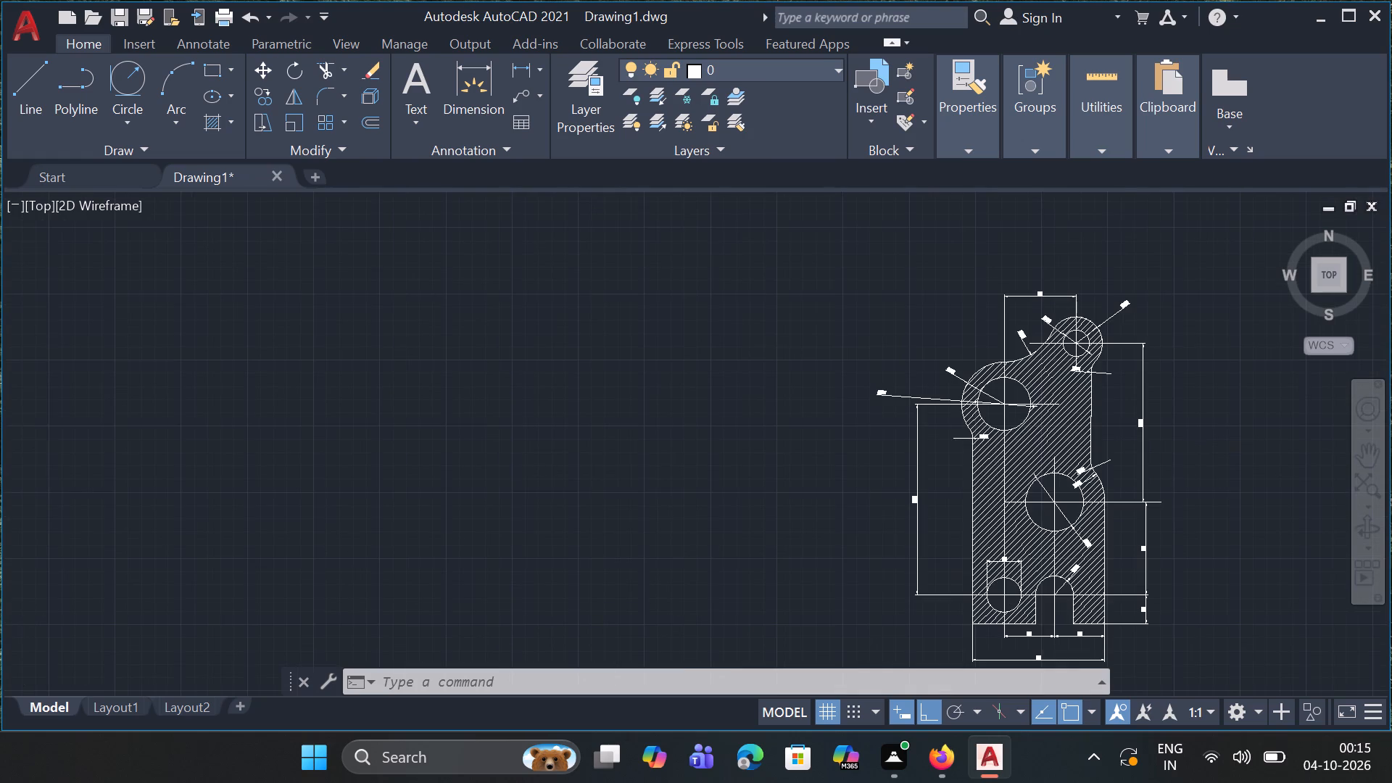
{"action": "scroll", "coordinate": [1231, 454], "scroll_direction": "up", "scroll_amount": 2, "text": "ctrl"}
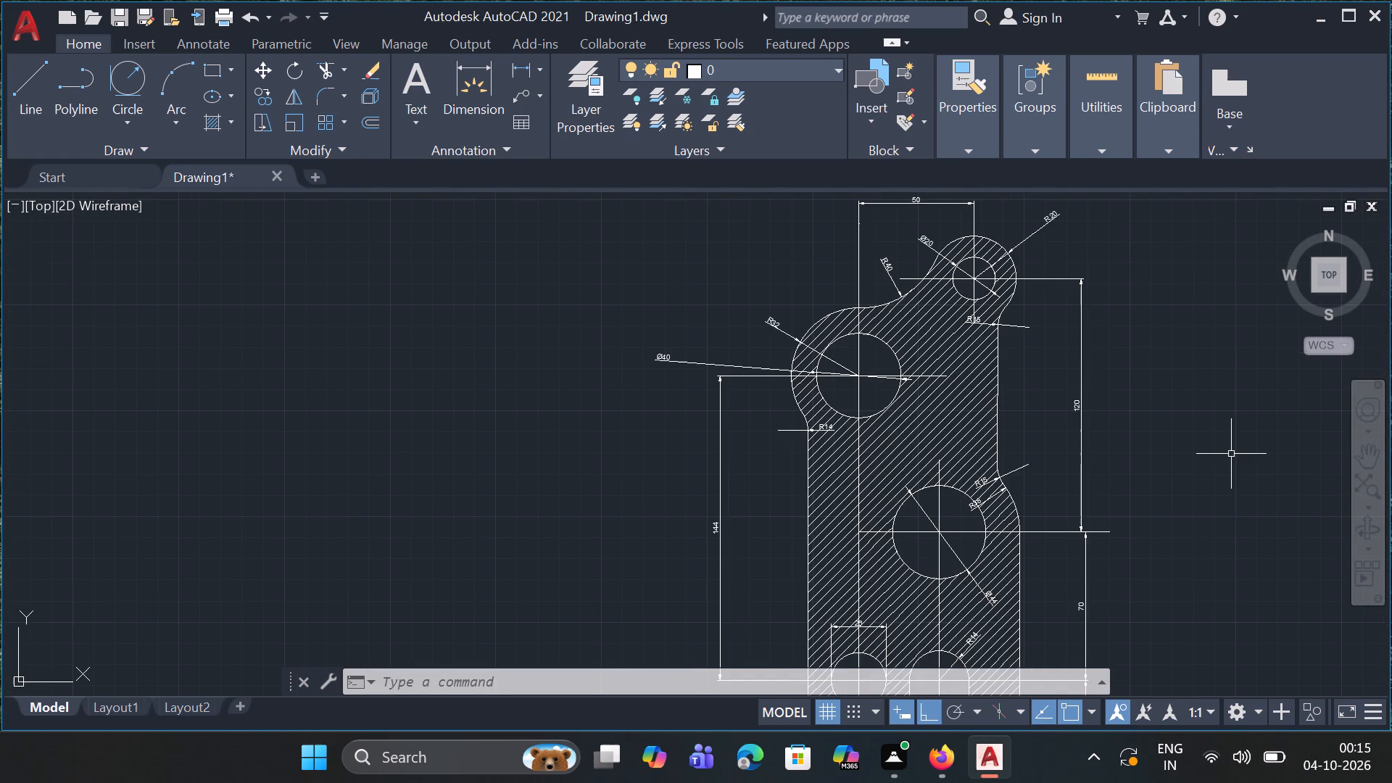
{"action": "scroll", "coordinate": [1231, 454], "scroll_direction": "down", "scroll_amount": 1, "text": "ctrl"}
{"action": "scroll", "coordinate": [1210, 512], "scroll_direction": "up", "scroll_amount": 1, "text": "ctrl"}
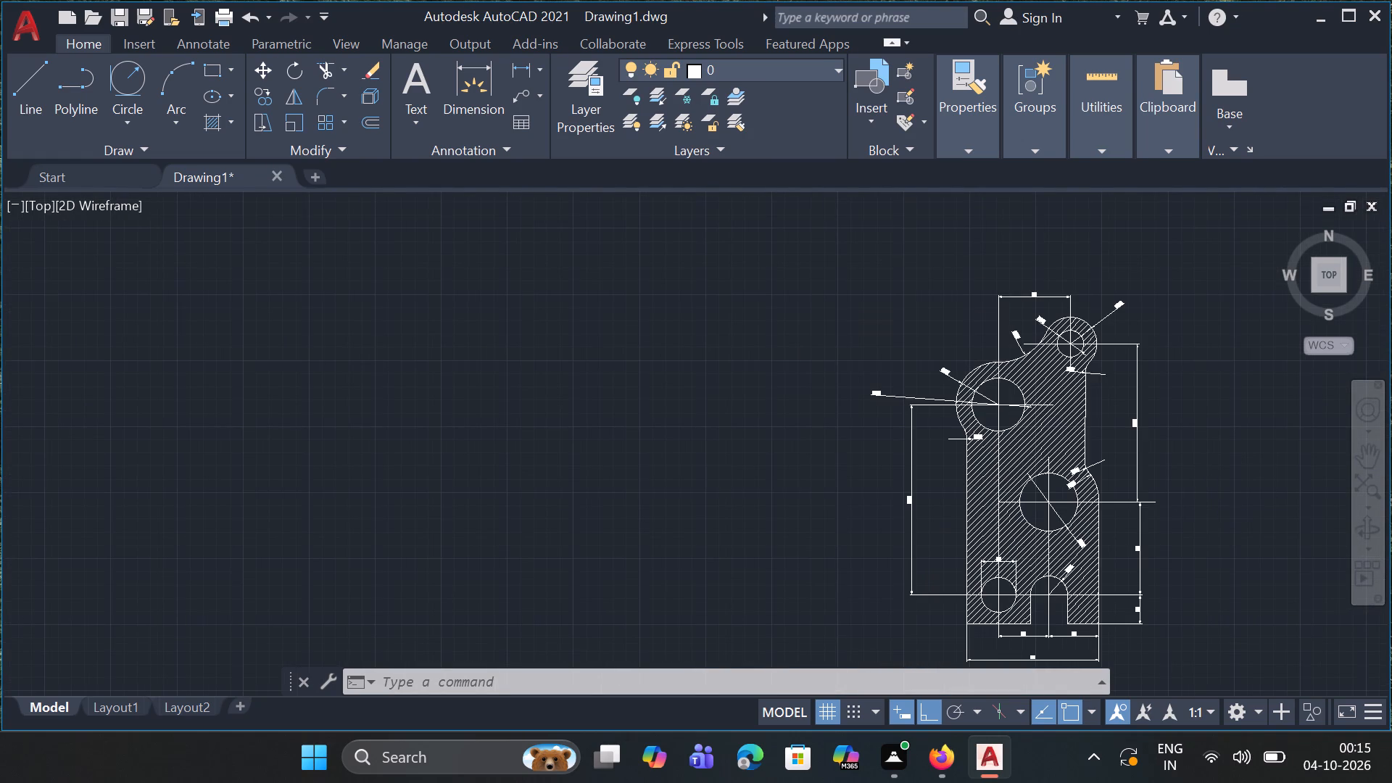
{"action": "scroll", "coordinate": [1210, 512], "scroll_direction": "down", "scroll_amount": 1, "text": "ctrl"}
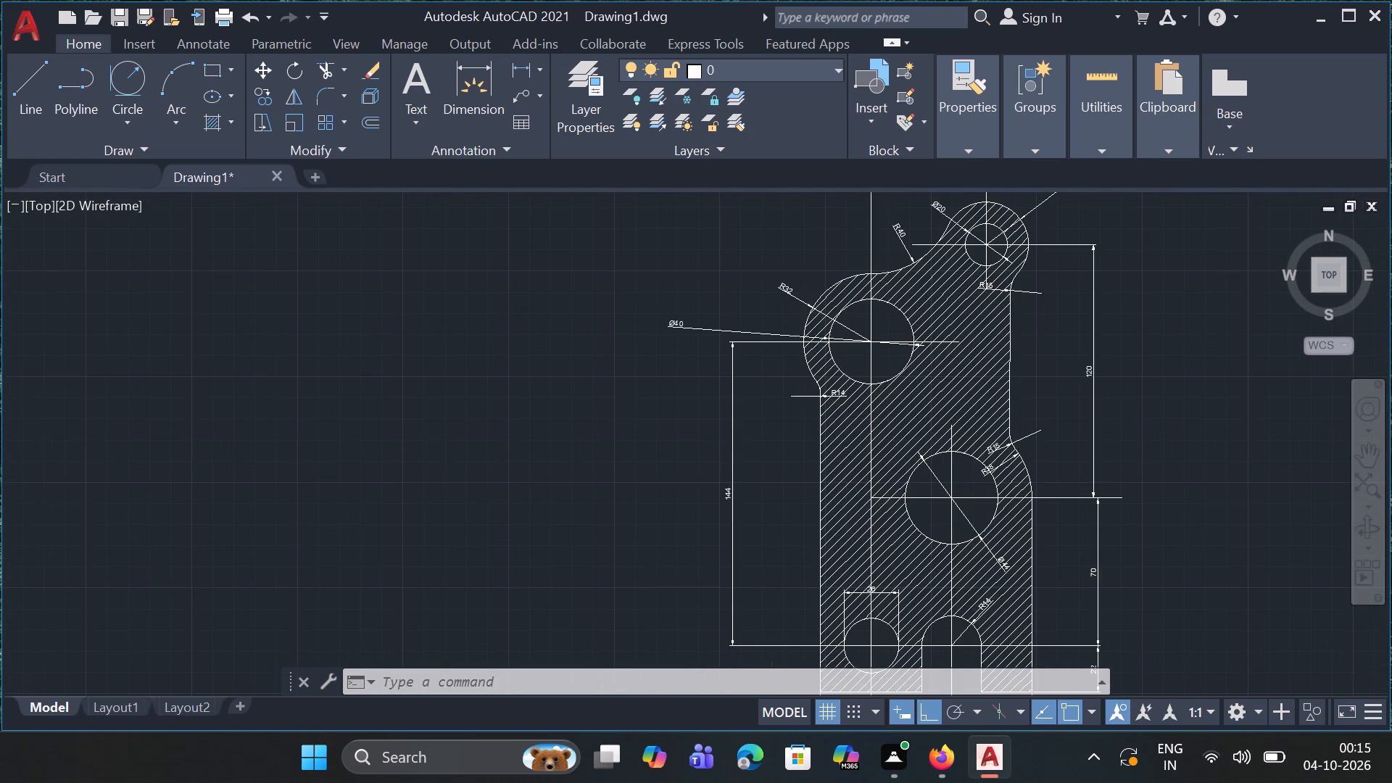
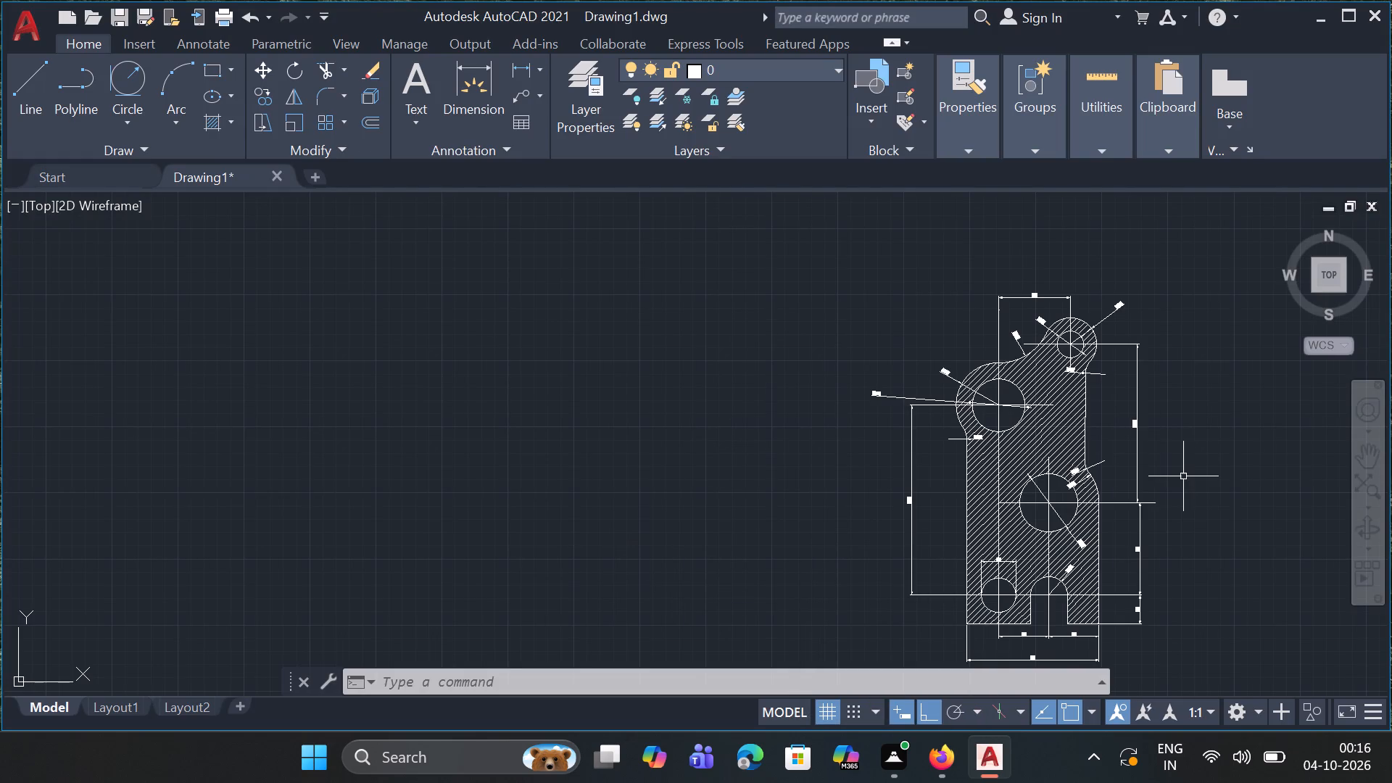
Examine the lower half of the hatched profile around the Ø44 hole, the 26 mm hole and the R14 slot.
{"action": "scroll", "coordinate": [1183, 476], "scroll_direction": "down", "scroll_amount": 1, "text": "ctrl"}
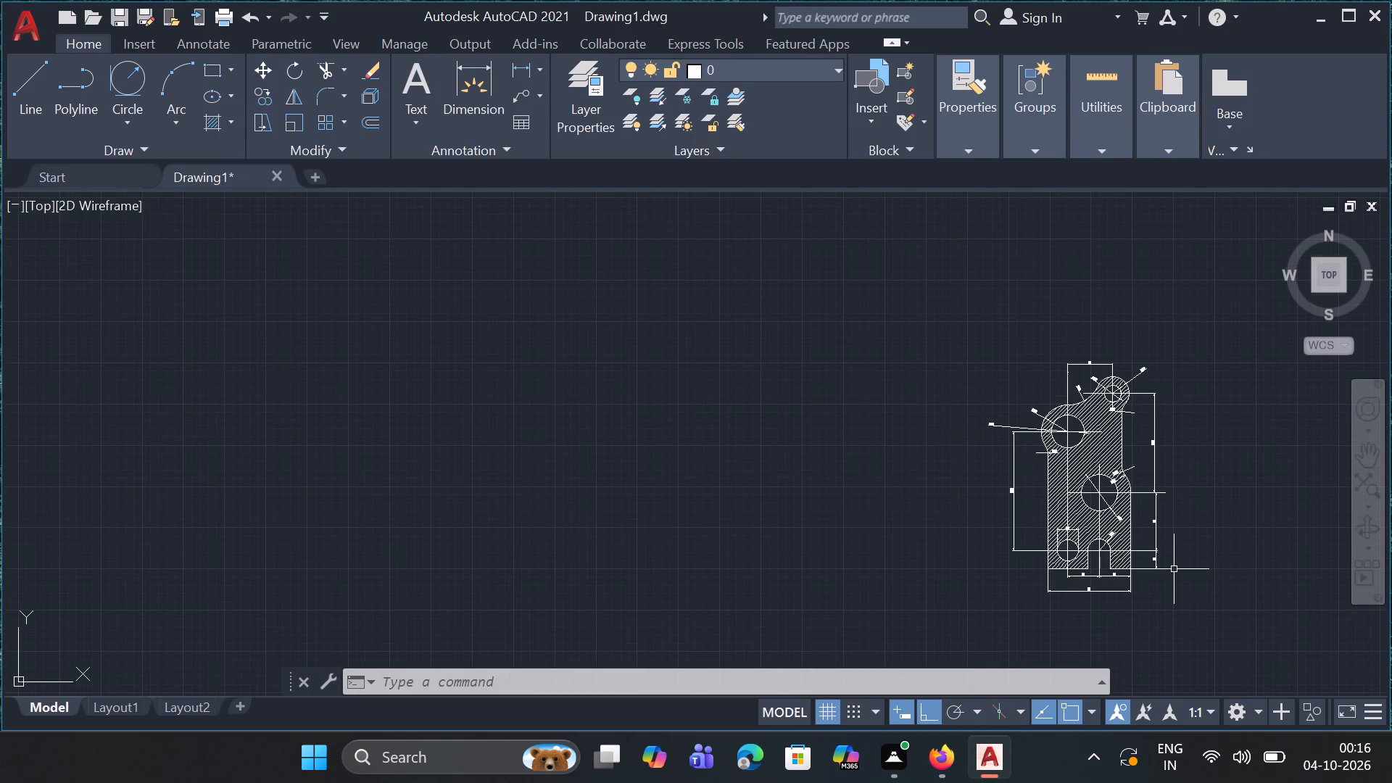
{"action": "scroll", "coordinate": [1185, 536], "scroll_direction": "up", "scroll_amount": 4, "text": "ctrl"}
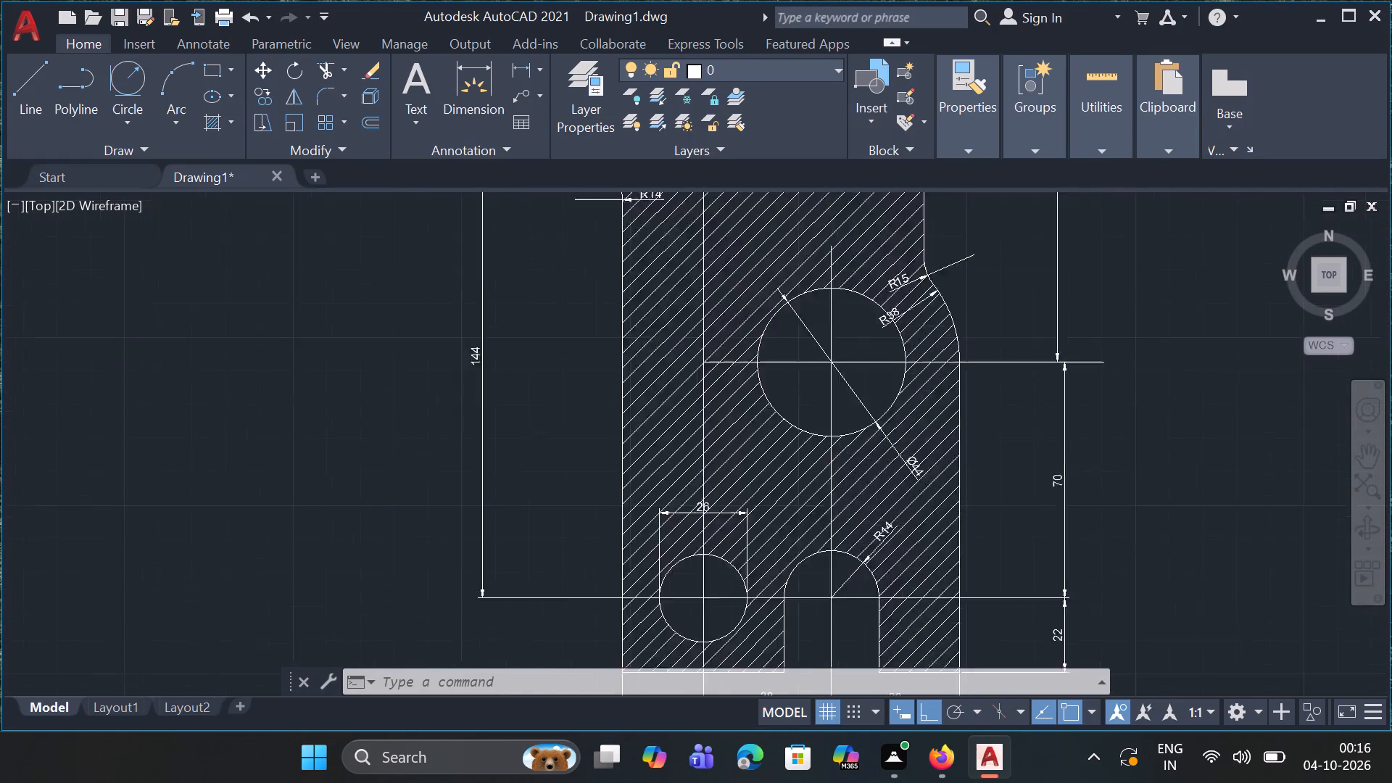
{"action": "scroll", "coordinate": [1185, 536], "scroll_direction": "up", "scroll_amount": 1, "text": "ctrl"}
{"action": "scroll", "coordinate": [1185, 536], "scroll_direction": "down", "scroll_amount": 7, "text": "ctrl"}
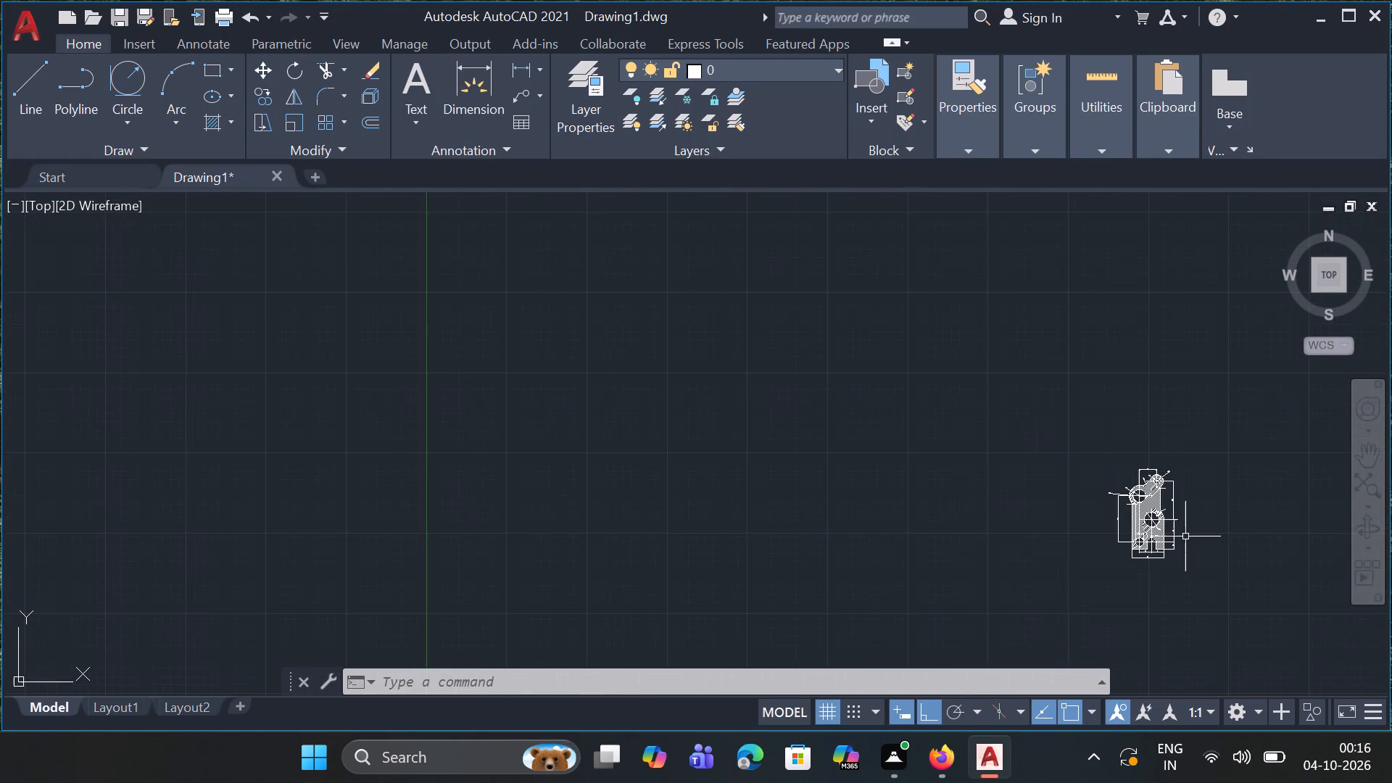
{"action": "scroll", "coordinate": [1201, 528], "scroll_direction": "up", "scroll_amount": 3, "text": "ctrl"}
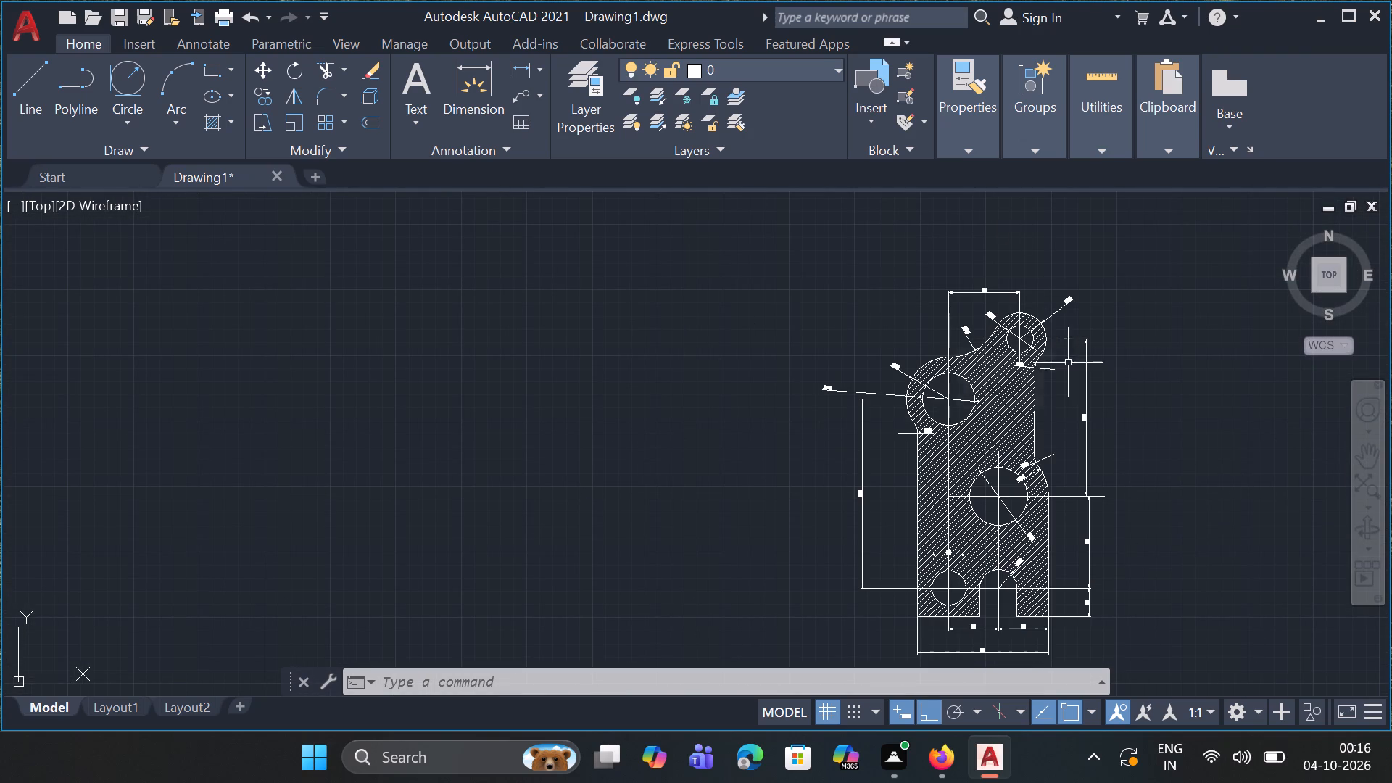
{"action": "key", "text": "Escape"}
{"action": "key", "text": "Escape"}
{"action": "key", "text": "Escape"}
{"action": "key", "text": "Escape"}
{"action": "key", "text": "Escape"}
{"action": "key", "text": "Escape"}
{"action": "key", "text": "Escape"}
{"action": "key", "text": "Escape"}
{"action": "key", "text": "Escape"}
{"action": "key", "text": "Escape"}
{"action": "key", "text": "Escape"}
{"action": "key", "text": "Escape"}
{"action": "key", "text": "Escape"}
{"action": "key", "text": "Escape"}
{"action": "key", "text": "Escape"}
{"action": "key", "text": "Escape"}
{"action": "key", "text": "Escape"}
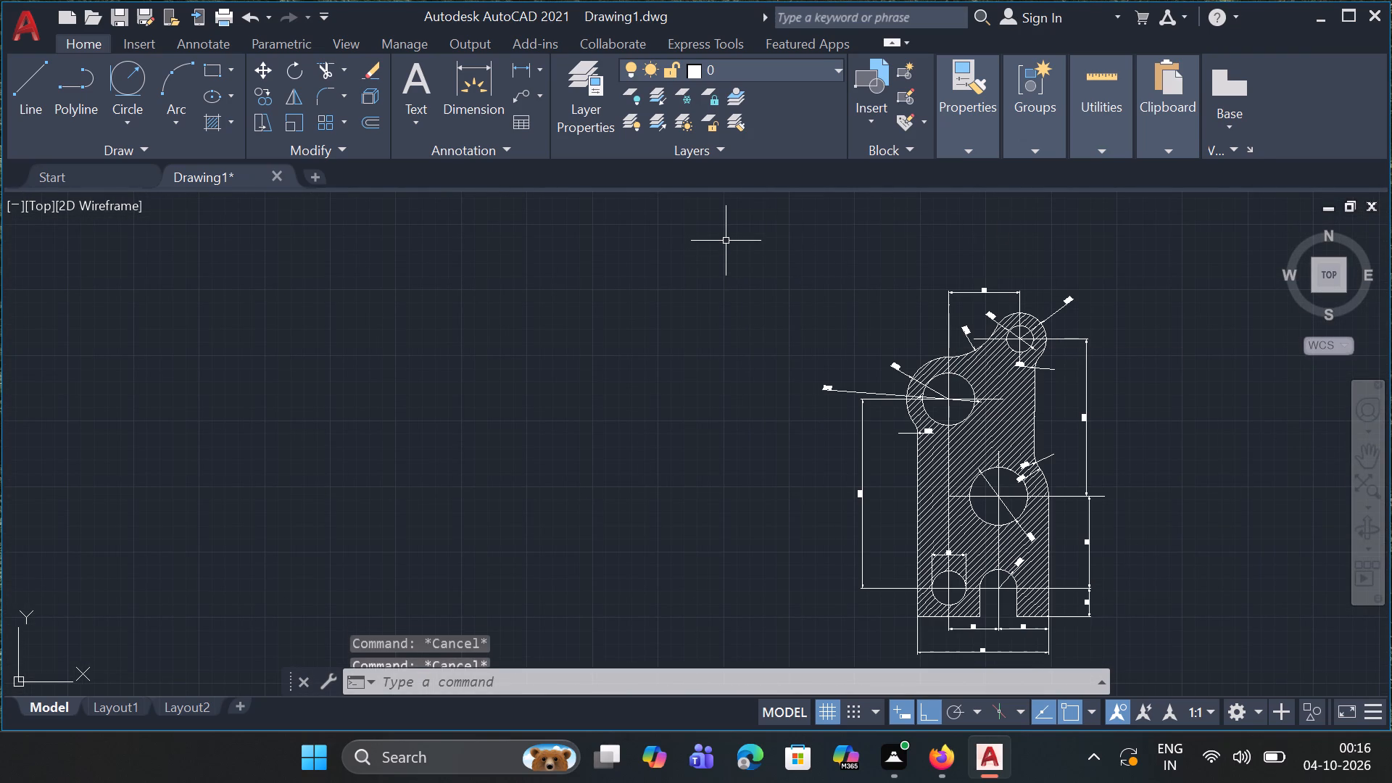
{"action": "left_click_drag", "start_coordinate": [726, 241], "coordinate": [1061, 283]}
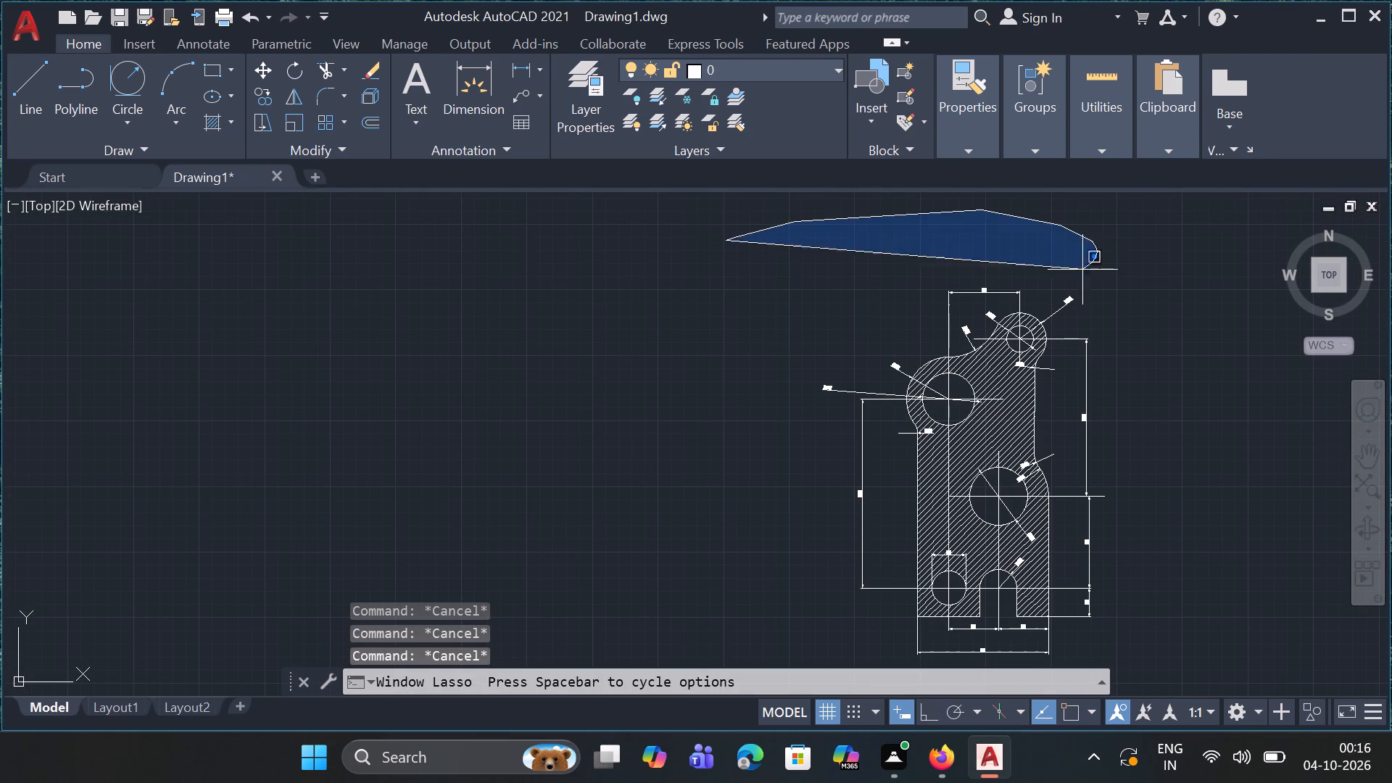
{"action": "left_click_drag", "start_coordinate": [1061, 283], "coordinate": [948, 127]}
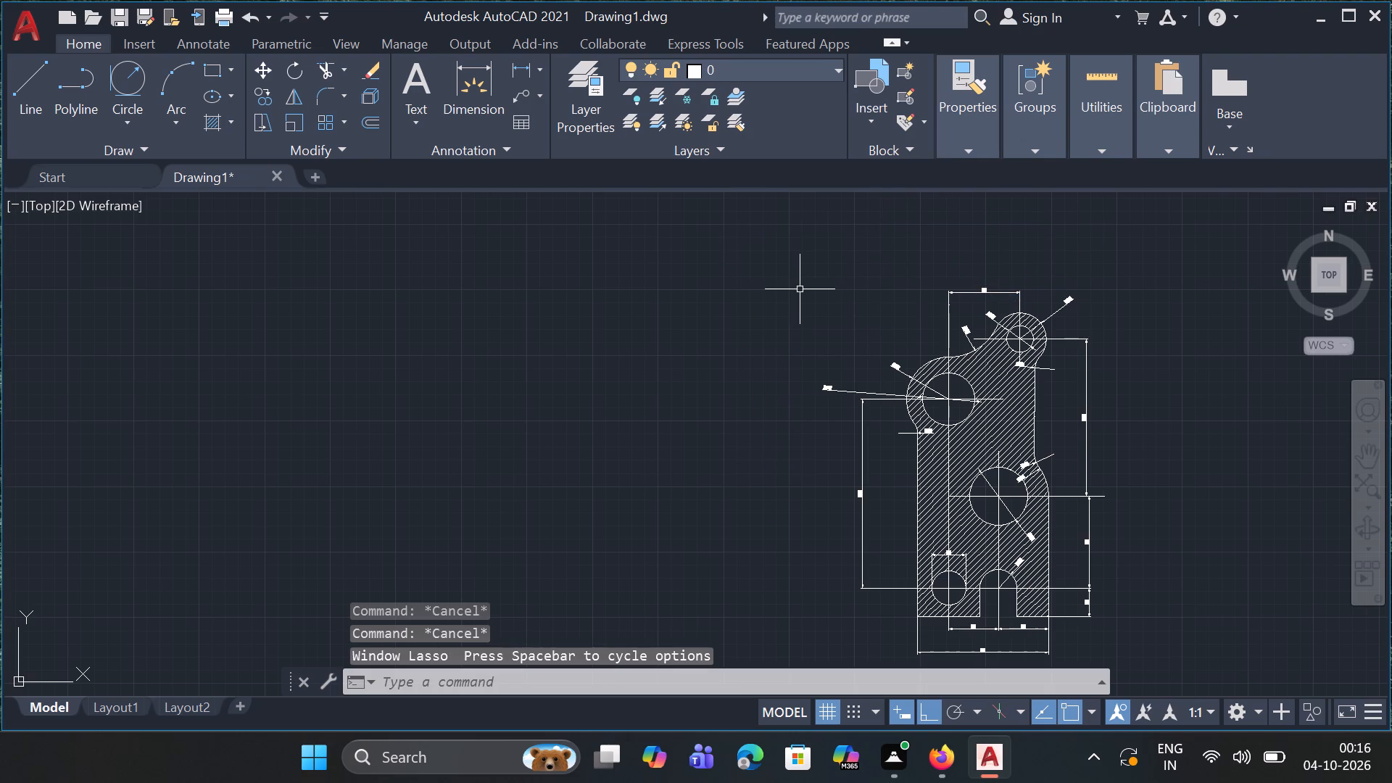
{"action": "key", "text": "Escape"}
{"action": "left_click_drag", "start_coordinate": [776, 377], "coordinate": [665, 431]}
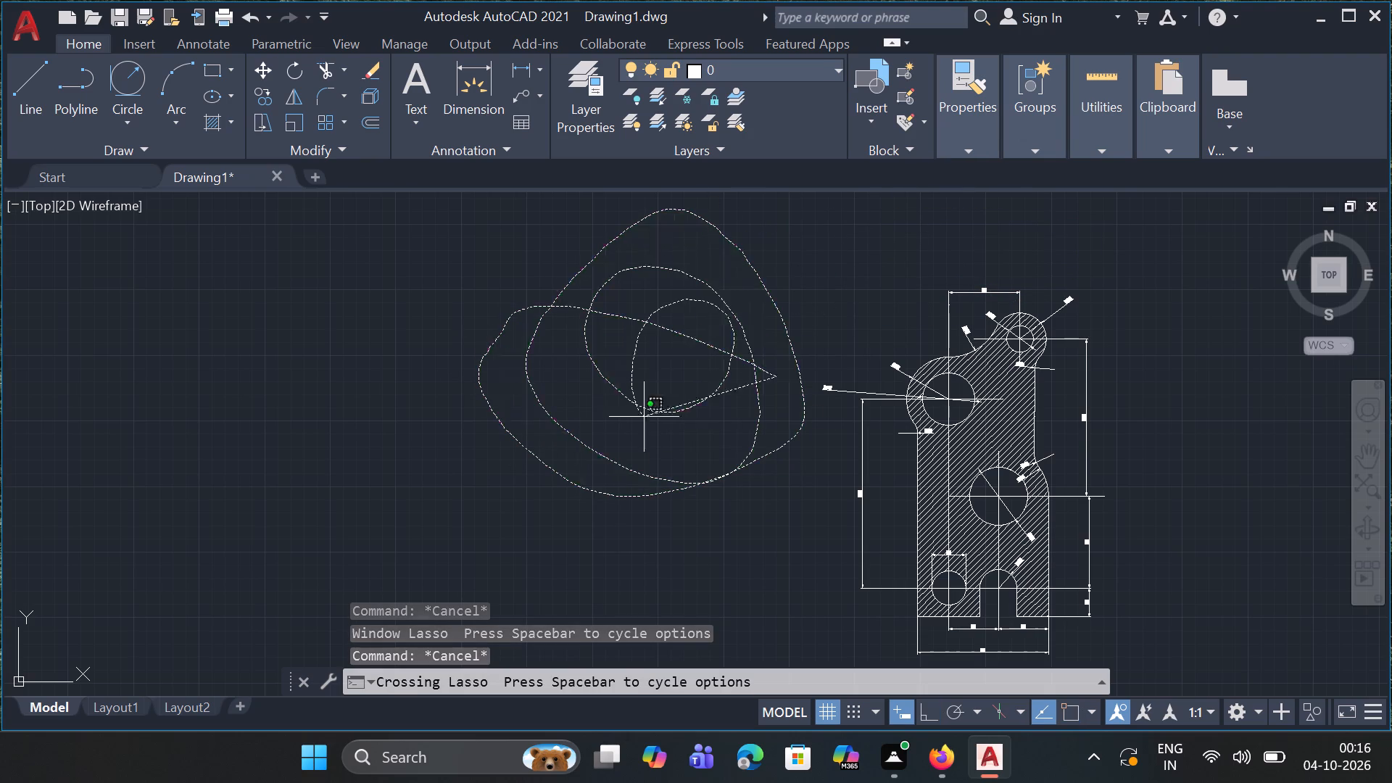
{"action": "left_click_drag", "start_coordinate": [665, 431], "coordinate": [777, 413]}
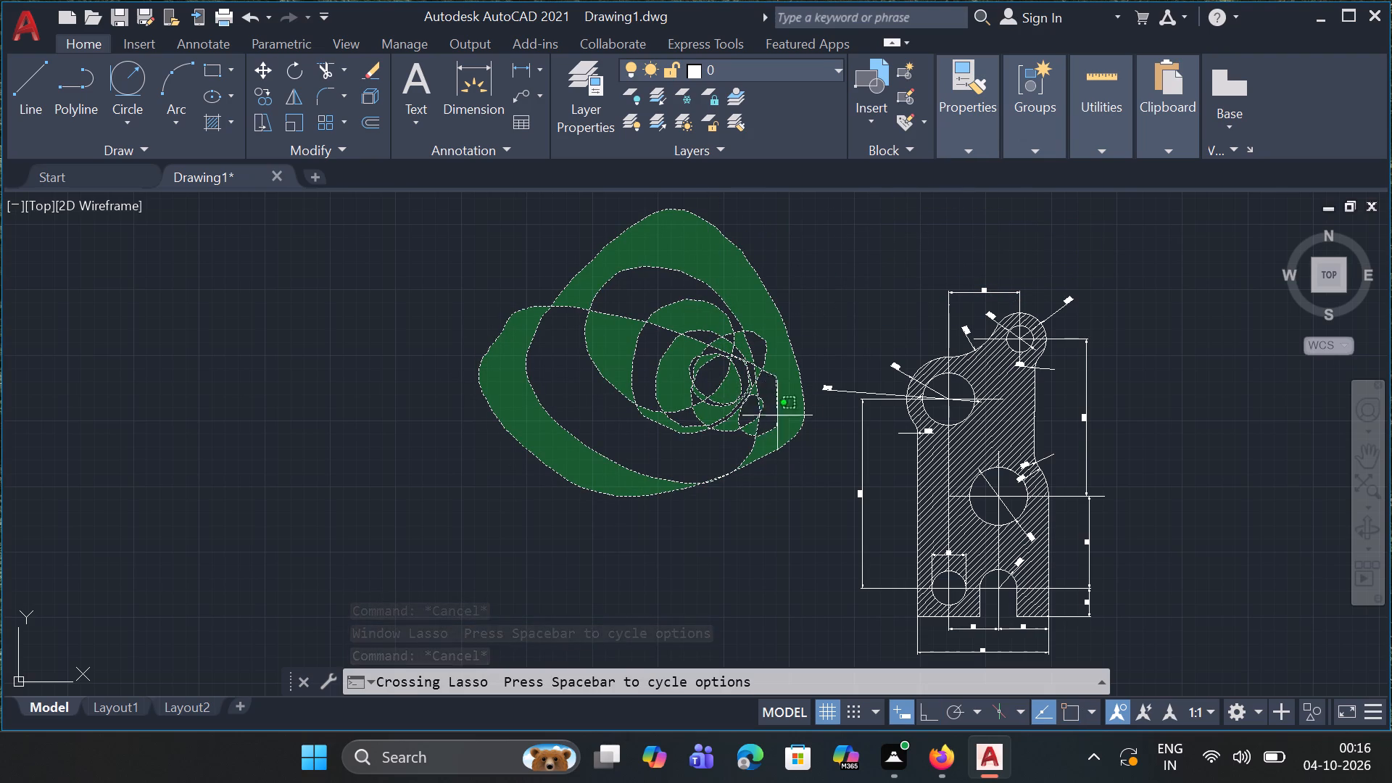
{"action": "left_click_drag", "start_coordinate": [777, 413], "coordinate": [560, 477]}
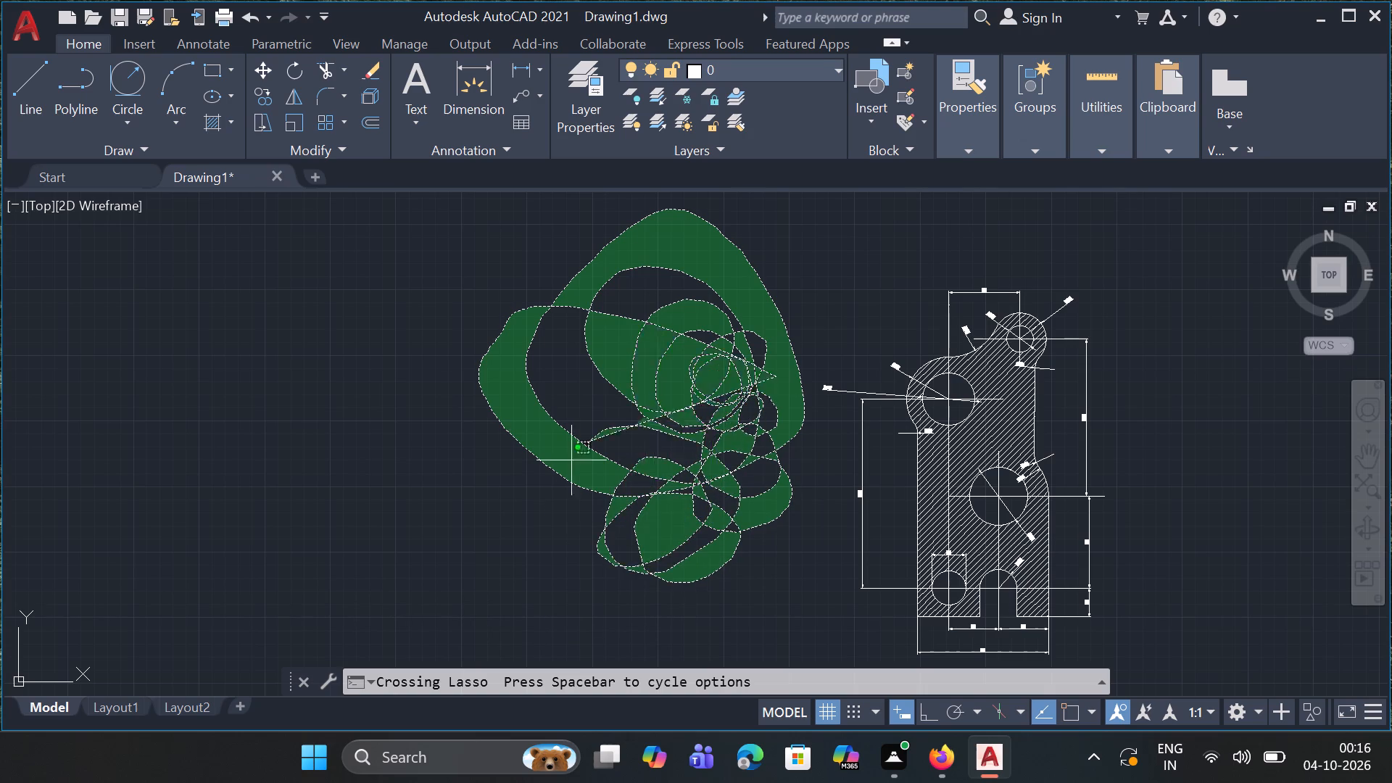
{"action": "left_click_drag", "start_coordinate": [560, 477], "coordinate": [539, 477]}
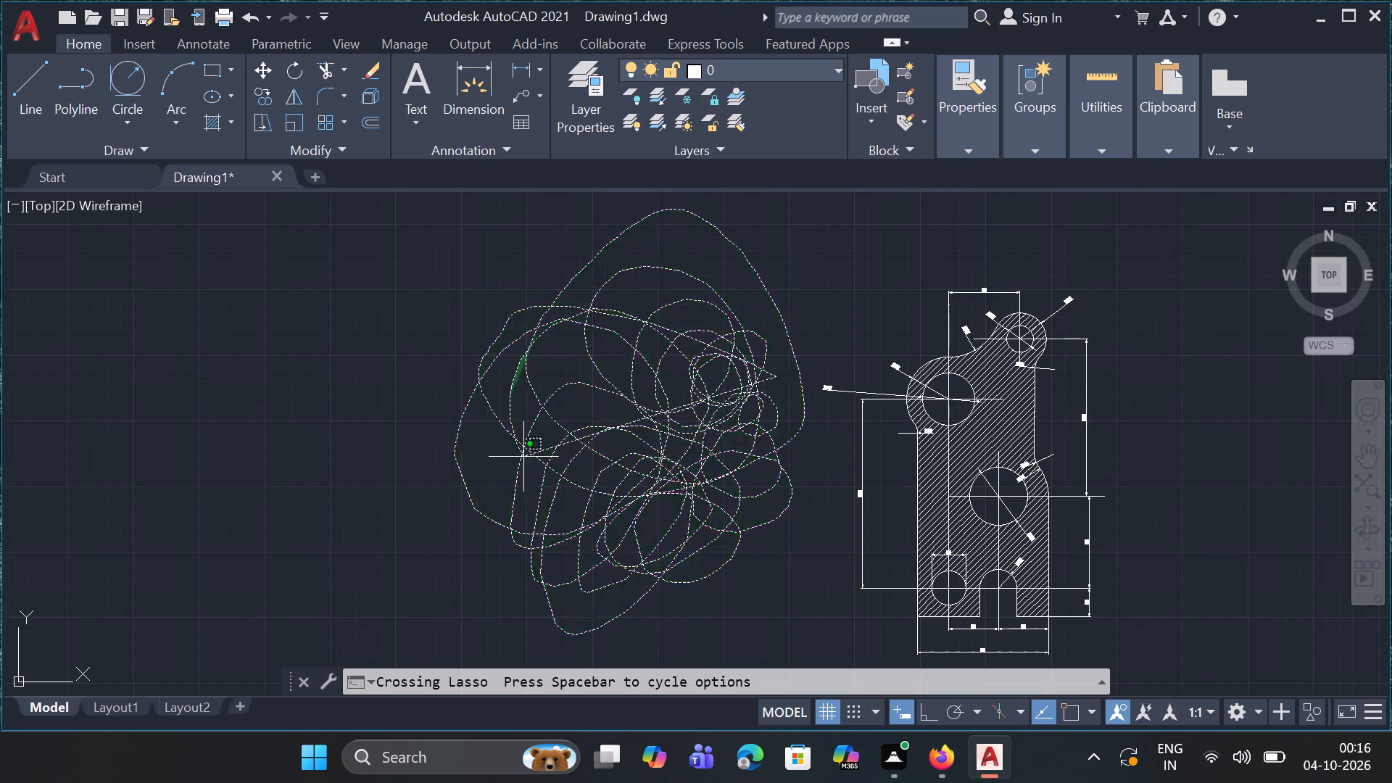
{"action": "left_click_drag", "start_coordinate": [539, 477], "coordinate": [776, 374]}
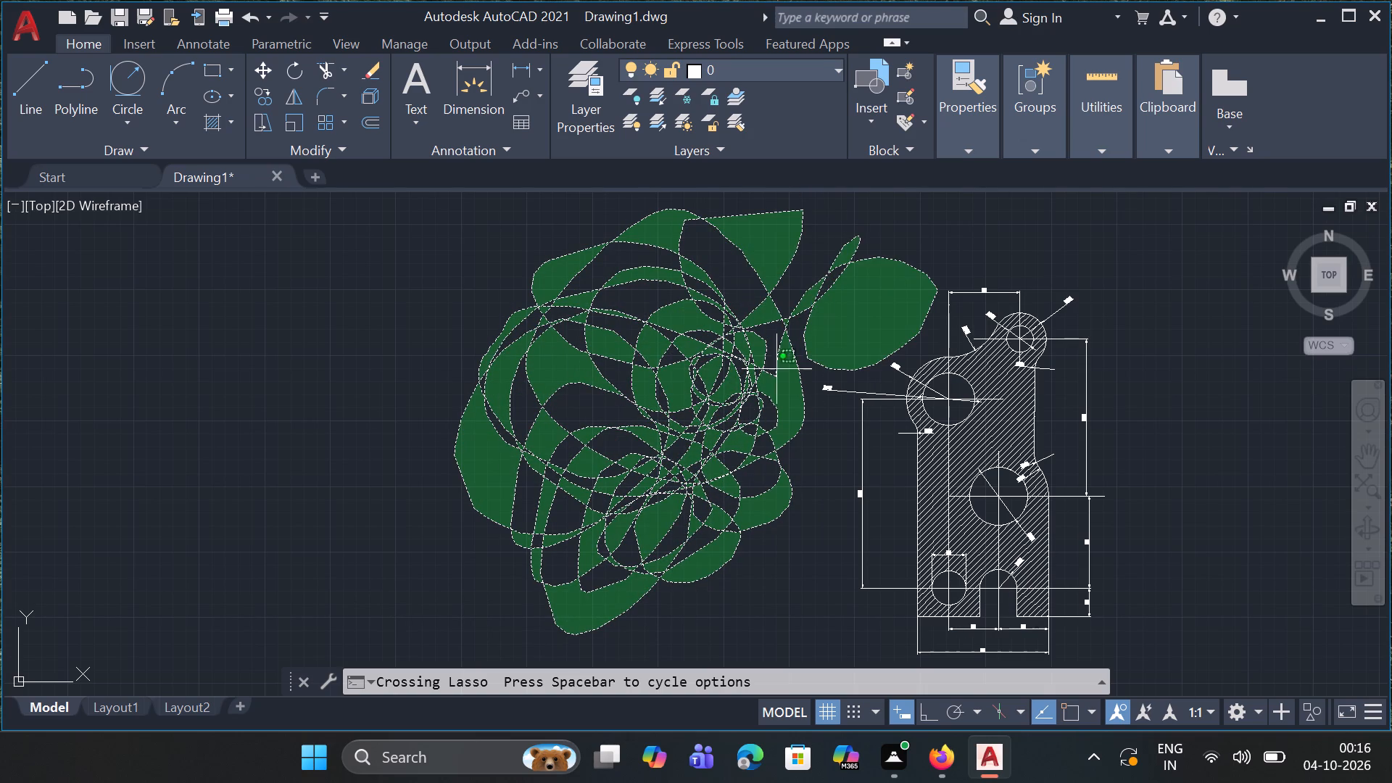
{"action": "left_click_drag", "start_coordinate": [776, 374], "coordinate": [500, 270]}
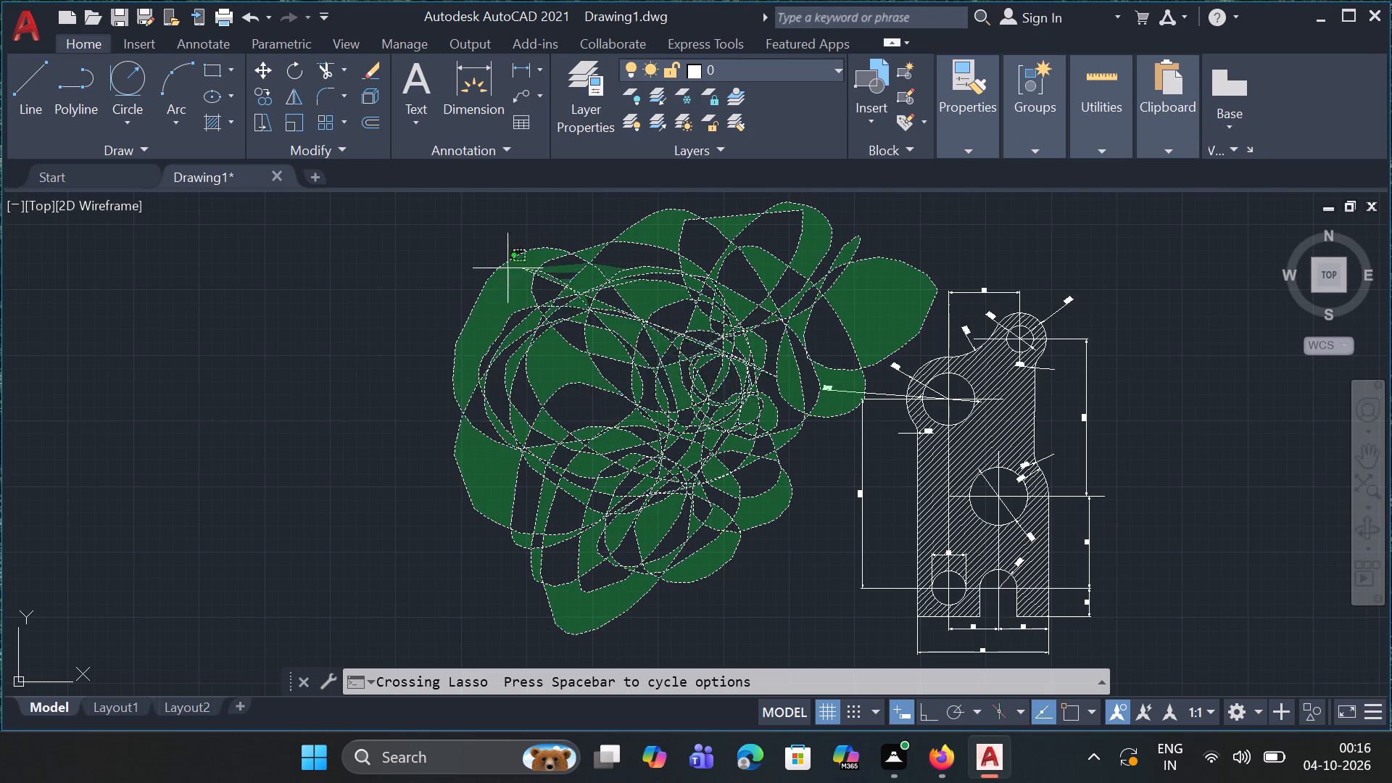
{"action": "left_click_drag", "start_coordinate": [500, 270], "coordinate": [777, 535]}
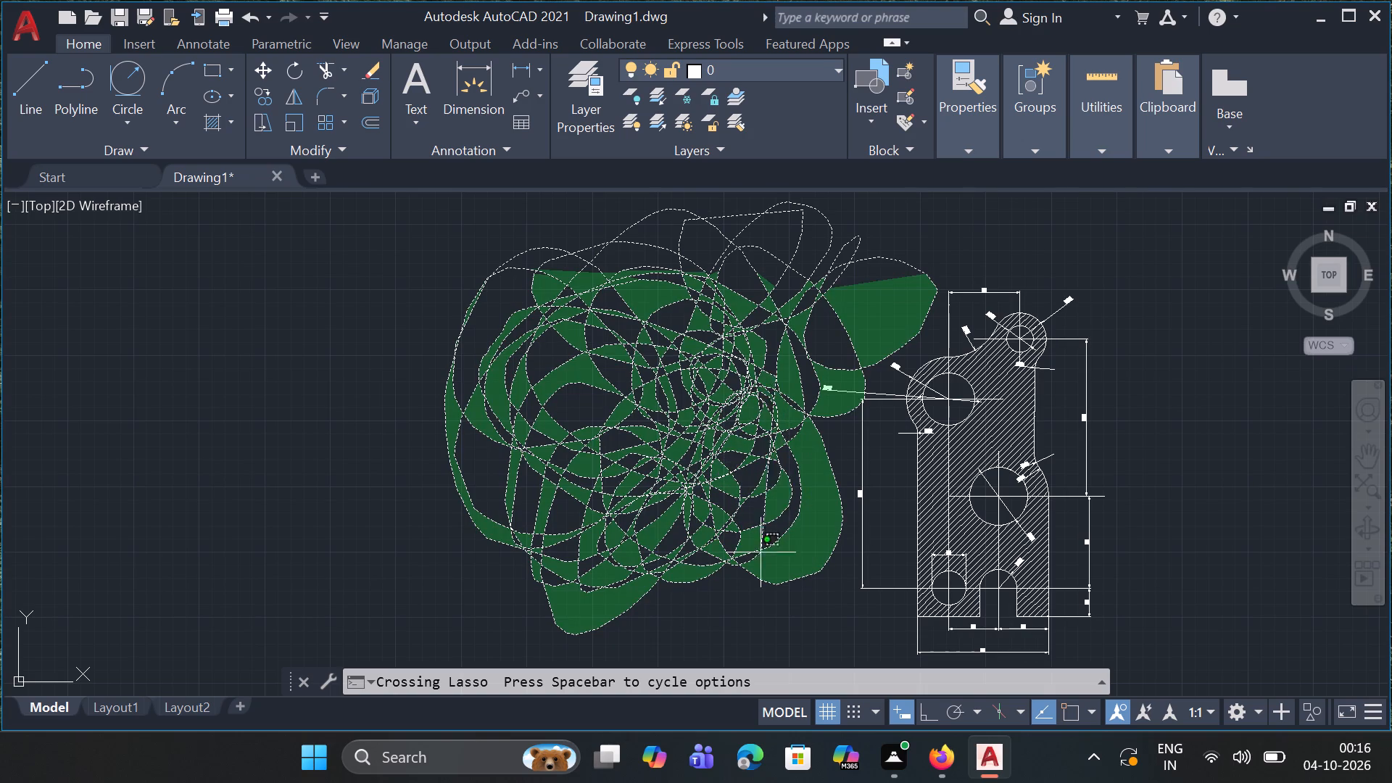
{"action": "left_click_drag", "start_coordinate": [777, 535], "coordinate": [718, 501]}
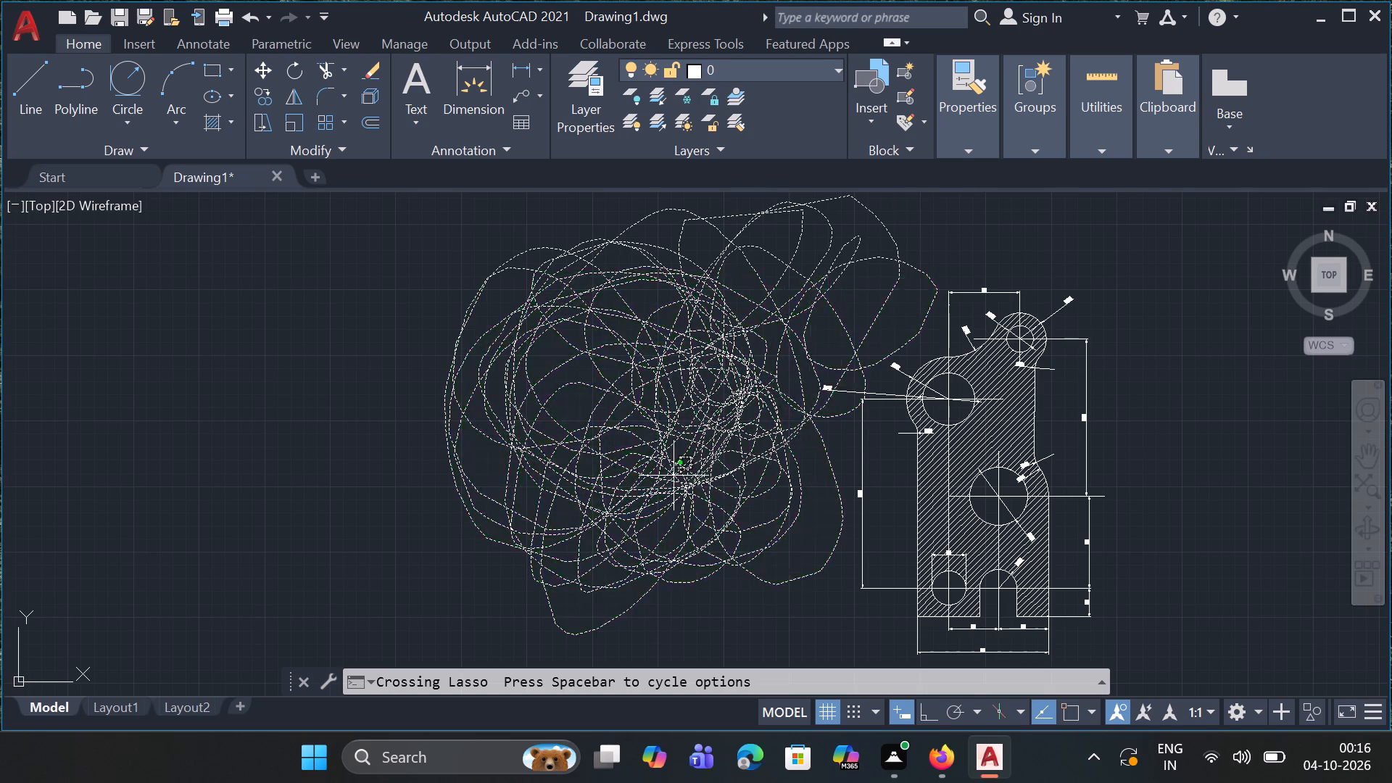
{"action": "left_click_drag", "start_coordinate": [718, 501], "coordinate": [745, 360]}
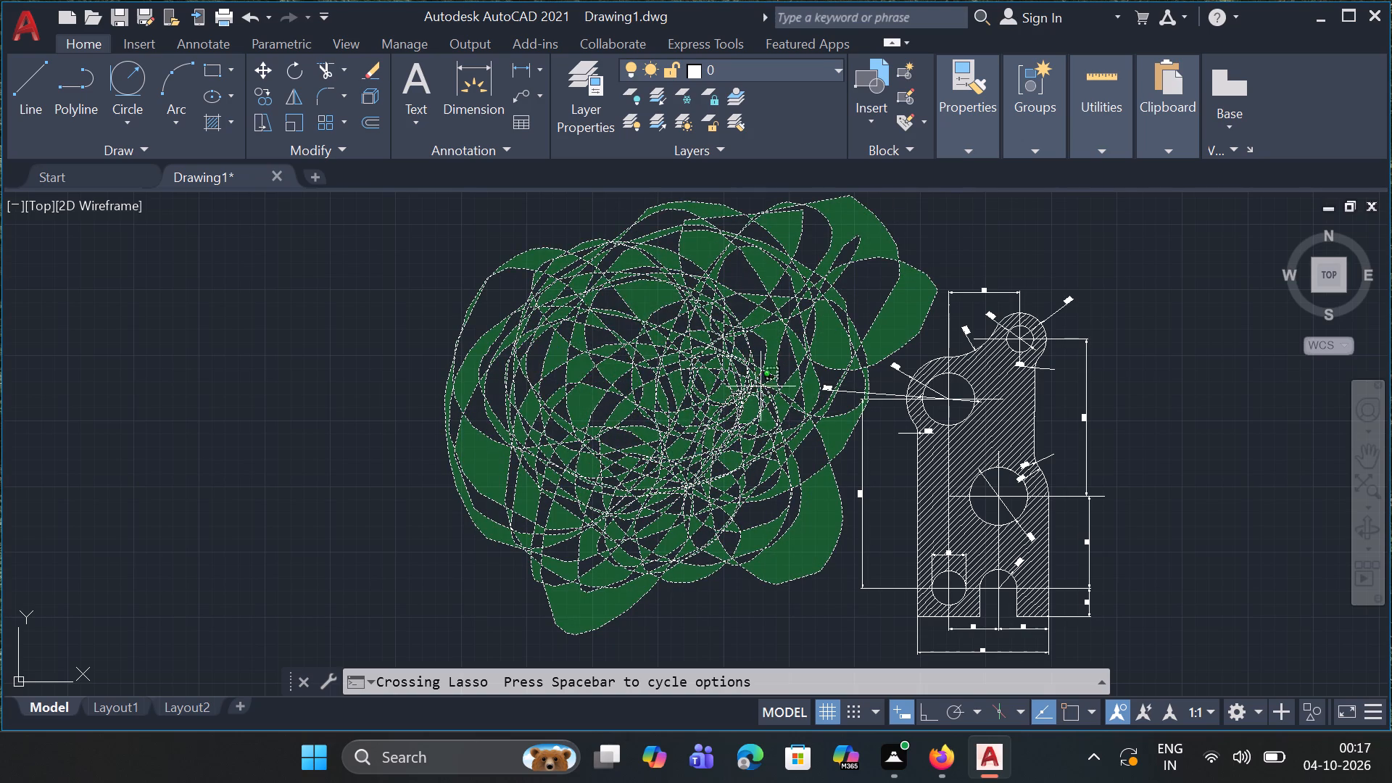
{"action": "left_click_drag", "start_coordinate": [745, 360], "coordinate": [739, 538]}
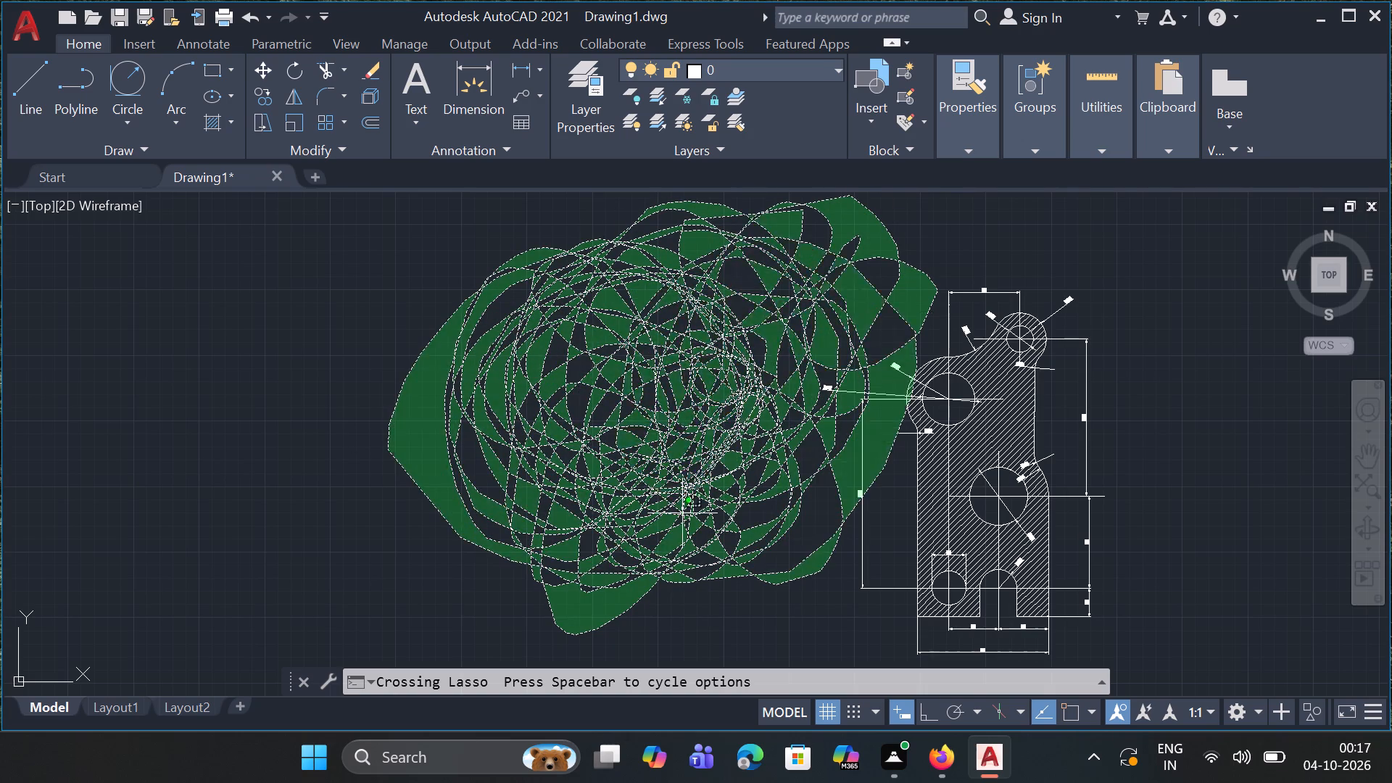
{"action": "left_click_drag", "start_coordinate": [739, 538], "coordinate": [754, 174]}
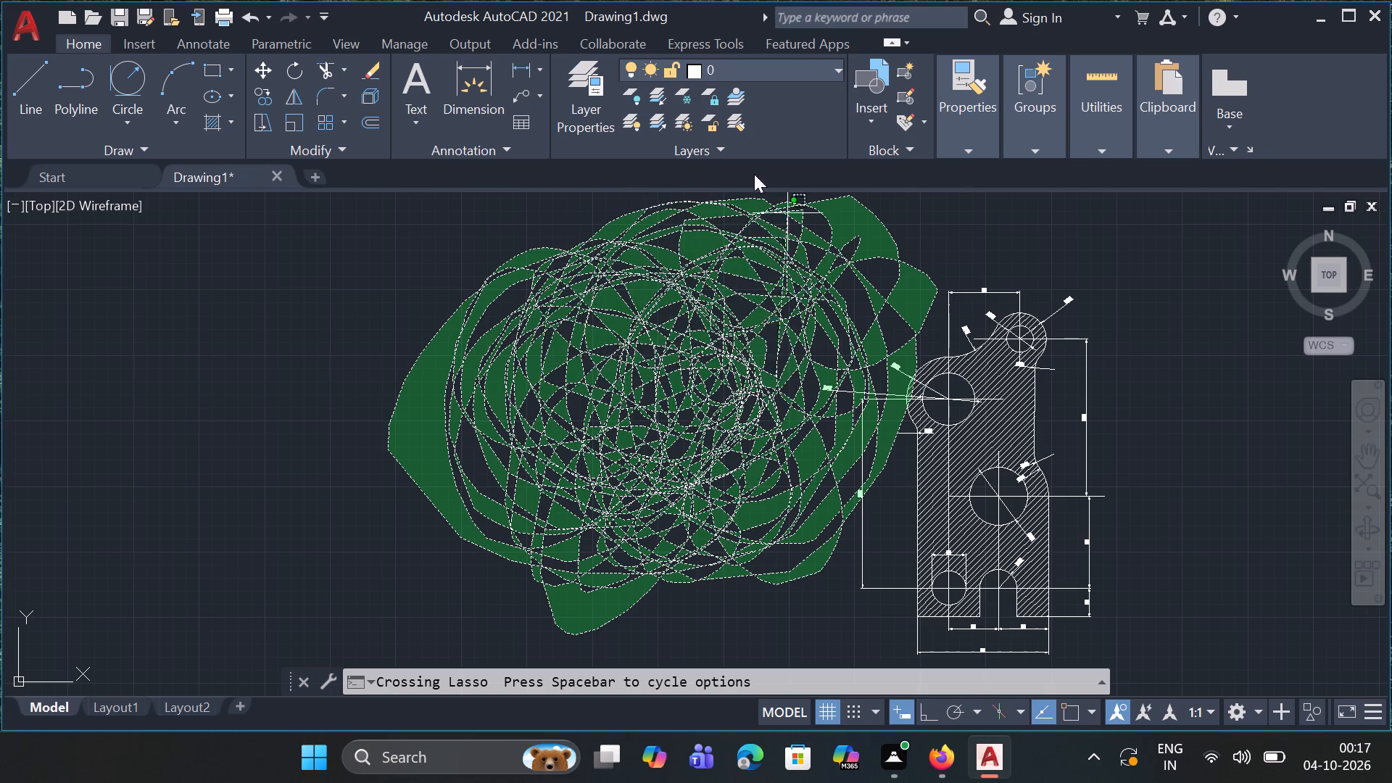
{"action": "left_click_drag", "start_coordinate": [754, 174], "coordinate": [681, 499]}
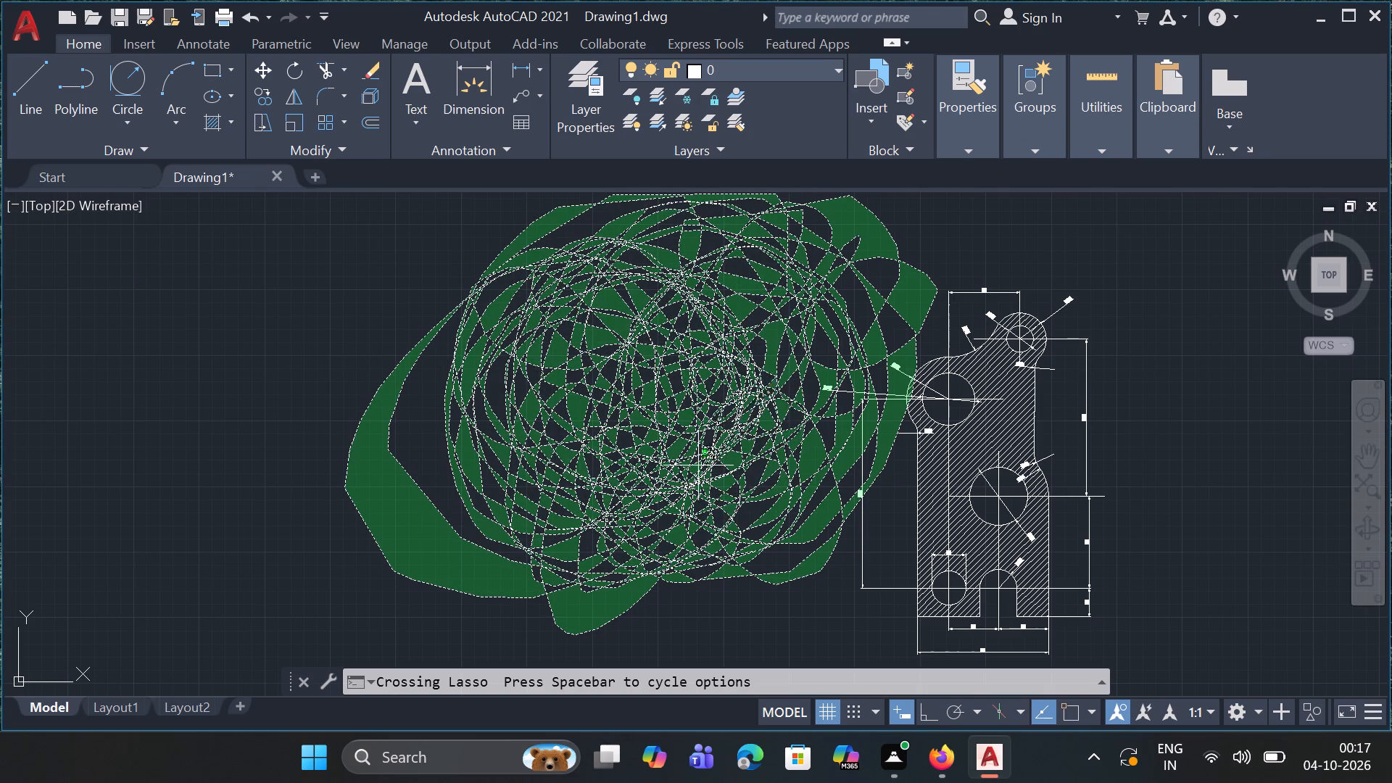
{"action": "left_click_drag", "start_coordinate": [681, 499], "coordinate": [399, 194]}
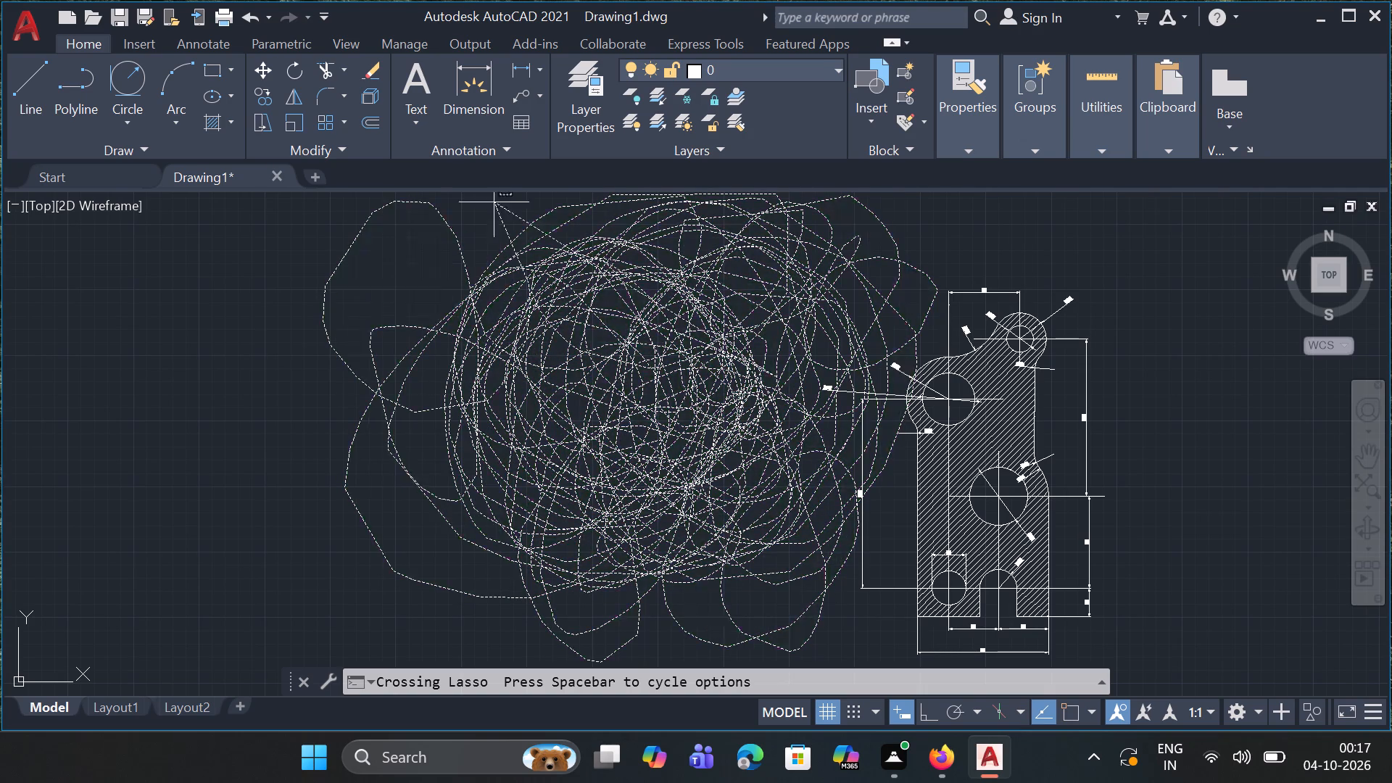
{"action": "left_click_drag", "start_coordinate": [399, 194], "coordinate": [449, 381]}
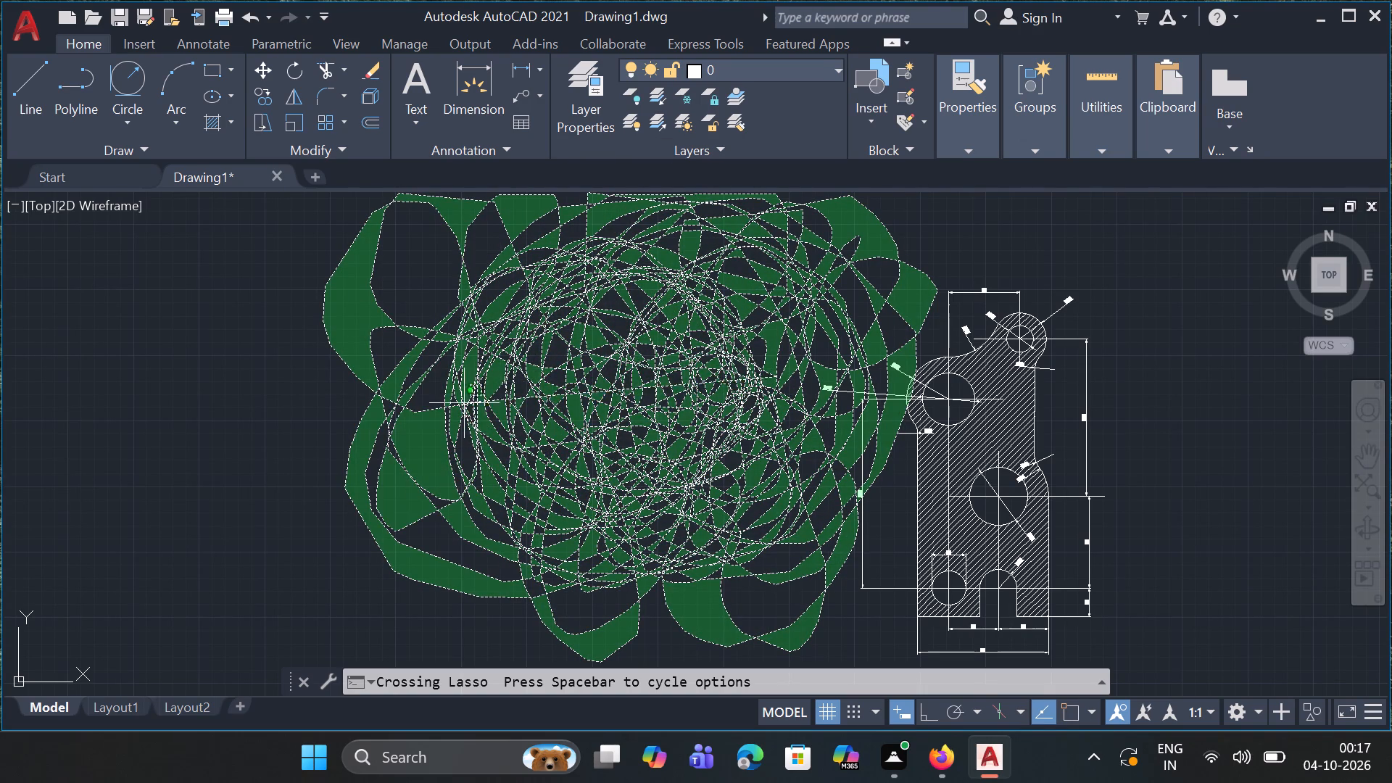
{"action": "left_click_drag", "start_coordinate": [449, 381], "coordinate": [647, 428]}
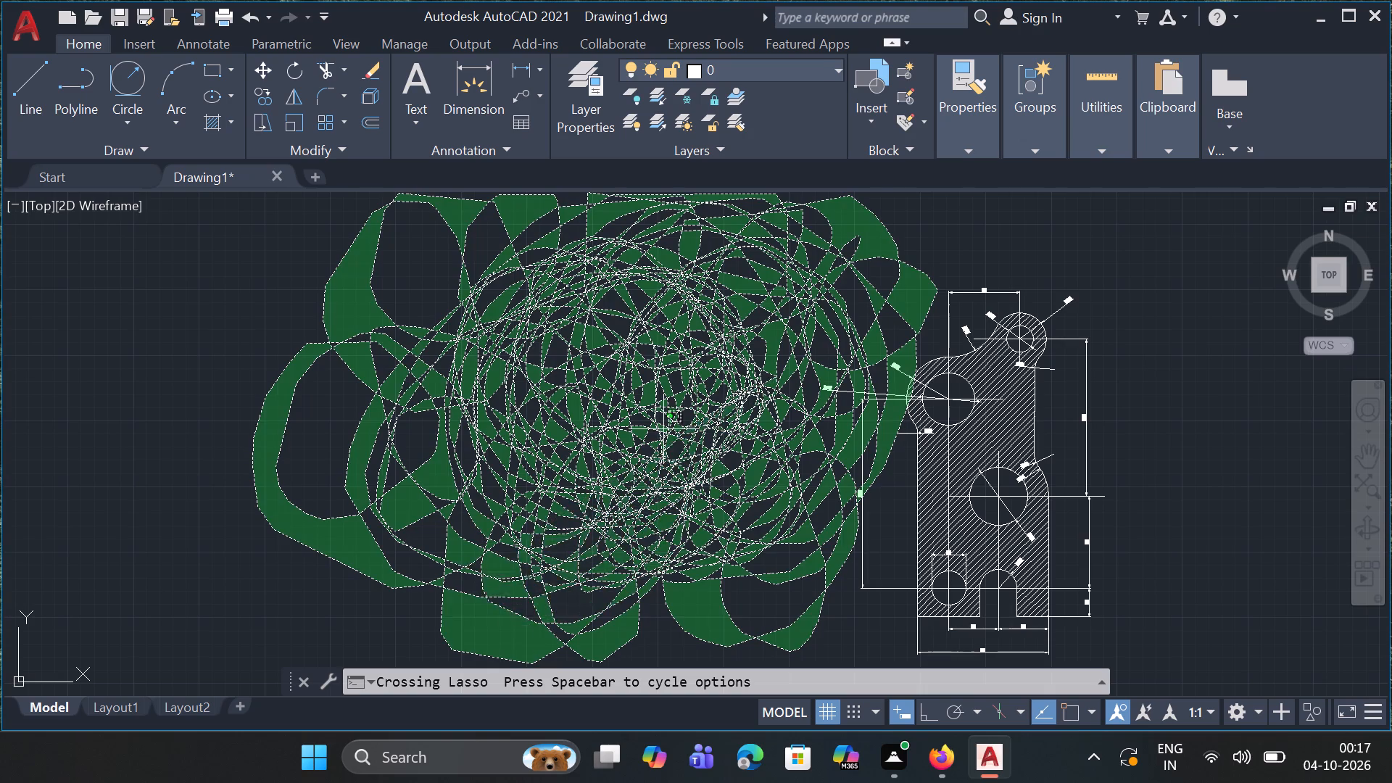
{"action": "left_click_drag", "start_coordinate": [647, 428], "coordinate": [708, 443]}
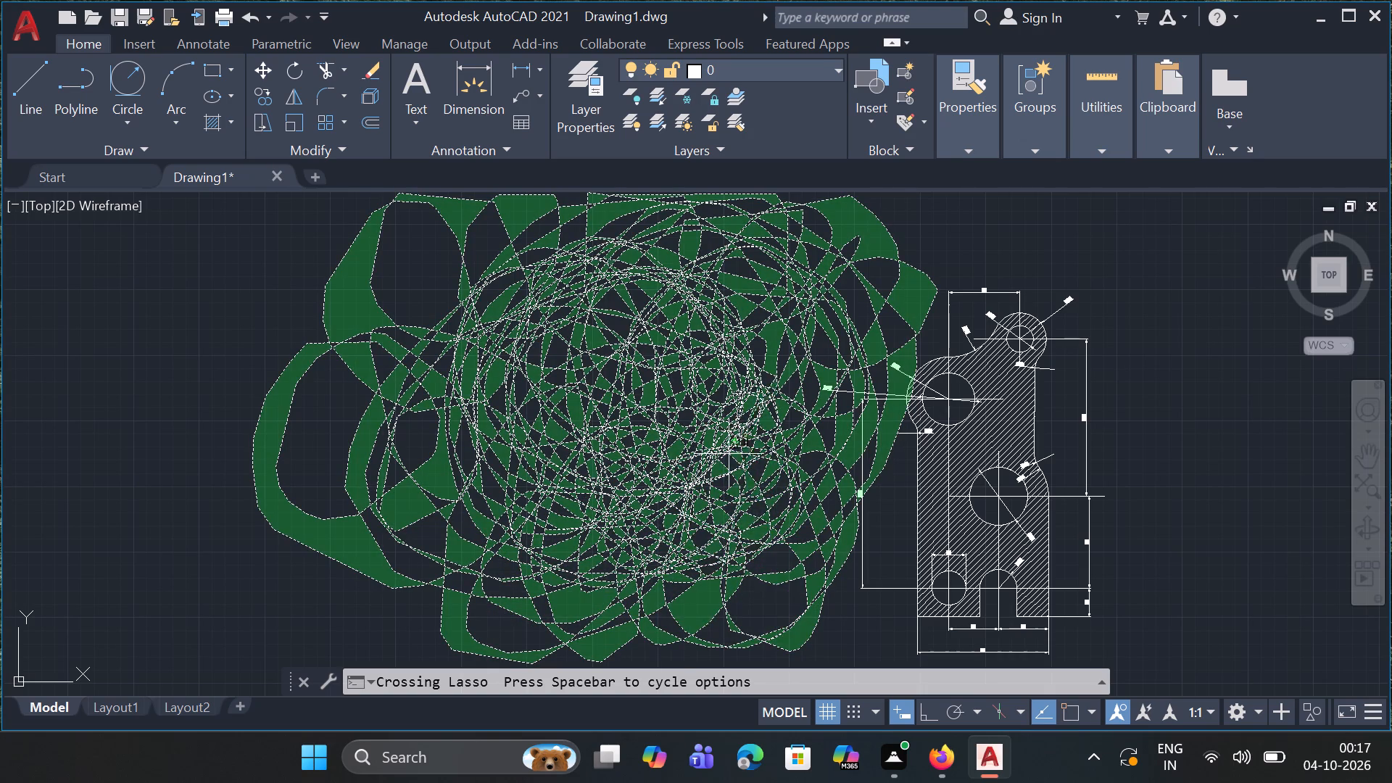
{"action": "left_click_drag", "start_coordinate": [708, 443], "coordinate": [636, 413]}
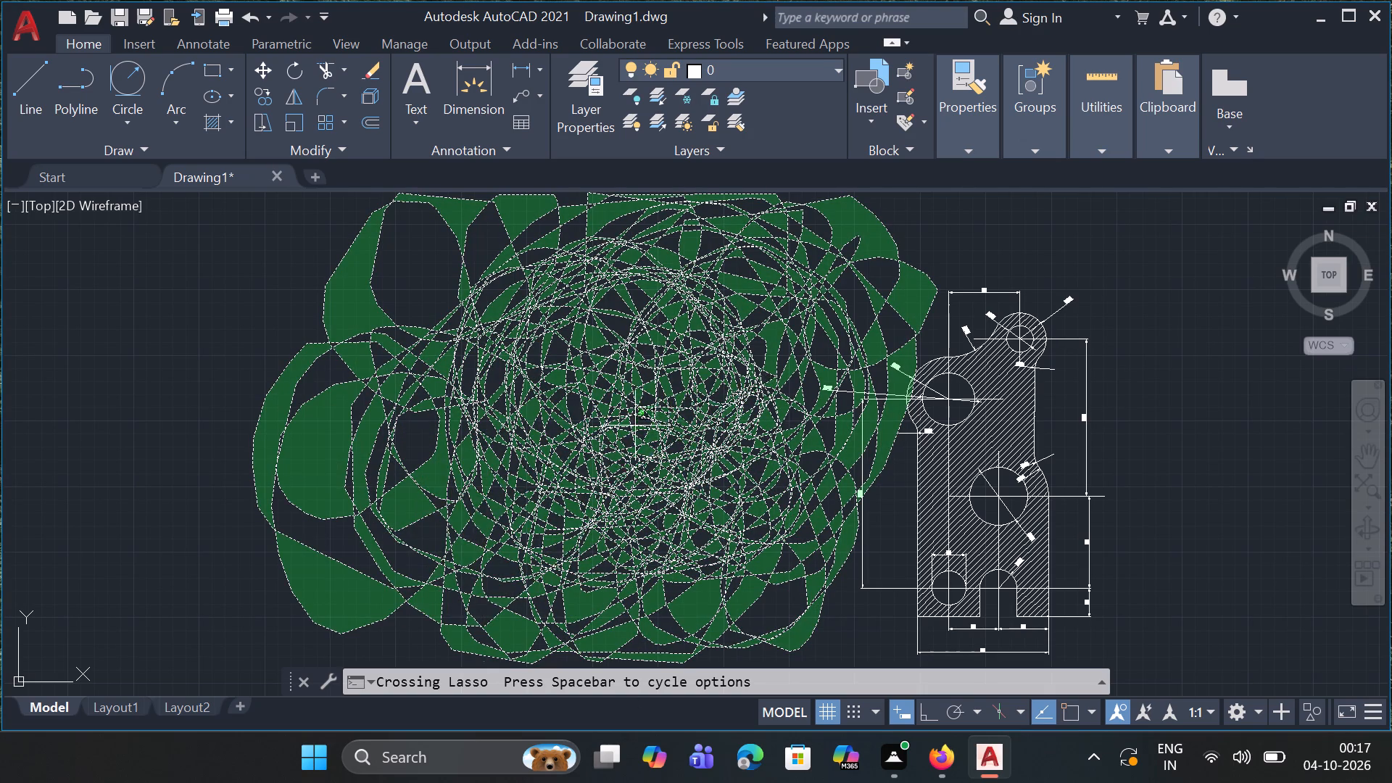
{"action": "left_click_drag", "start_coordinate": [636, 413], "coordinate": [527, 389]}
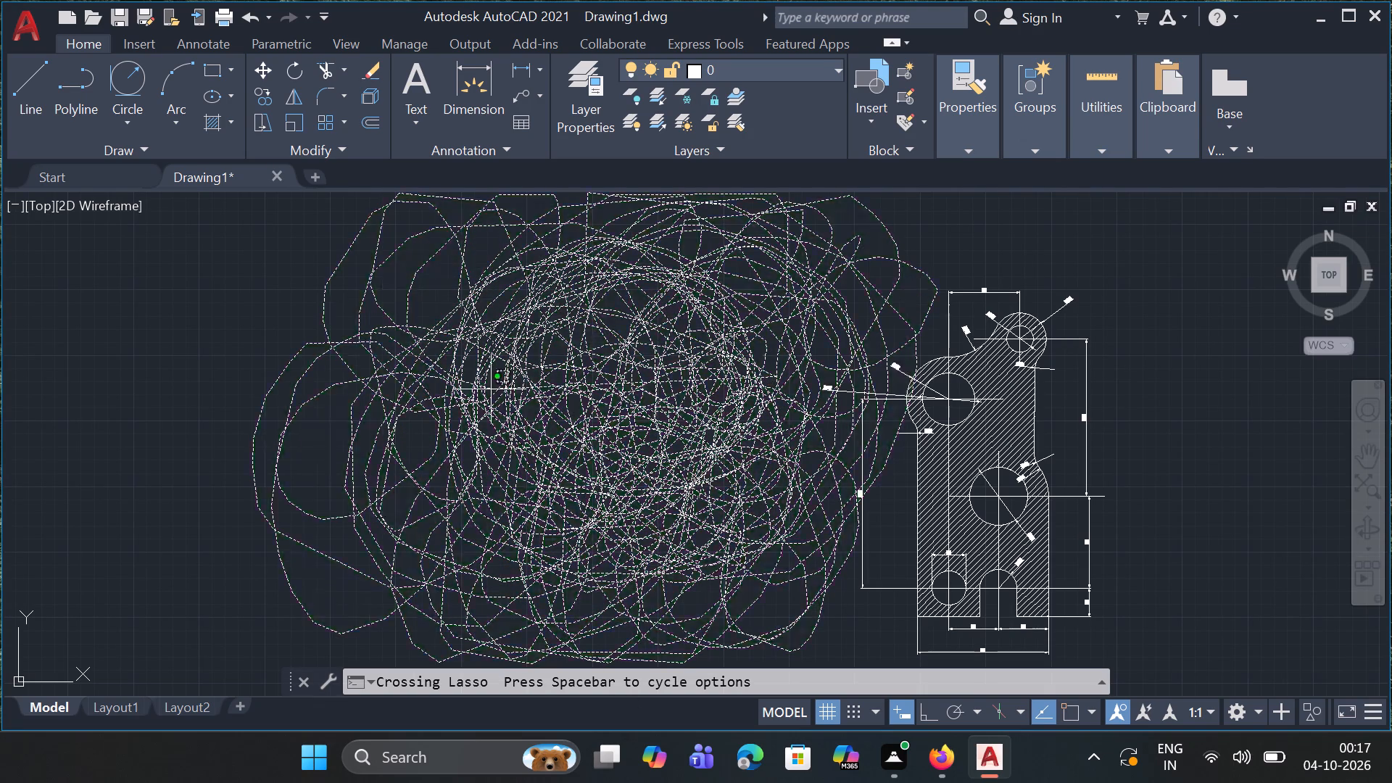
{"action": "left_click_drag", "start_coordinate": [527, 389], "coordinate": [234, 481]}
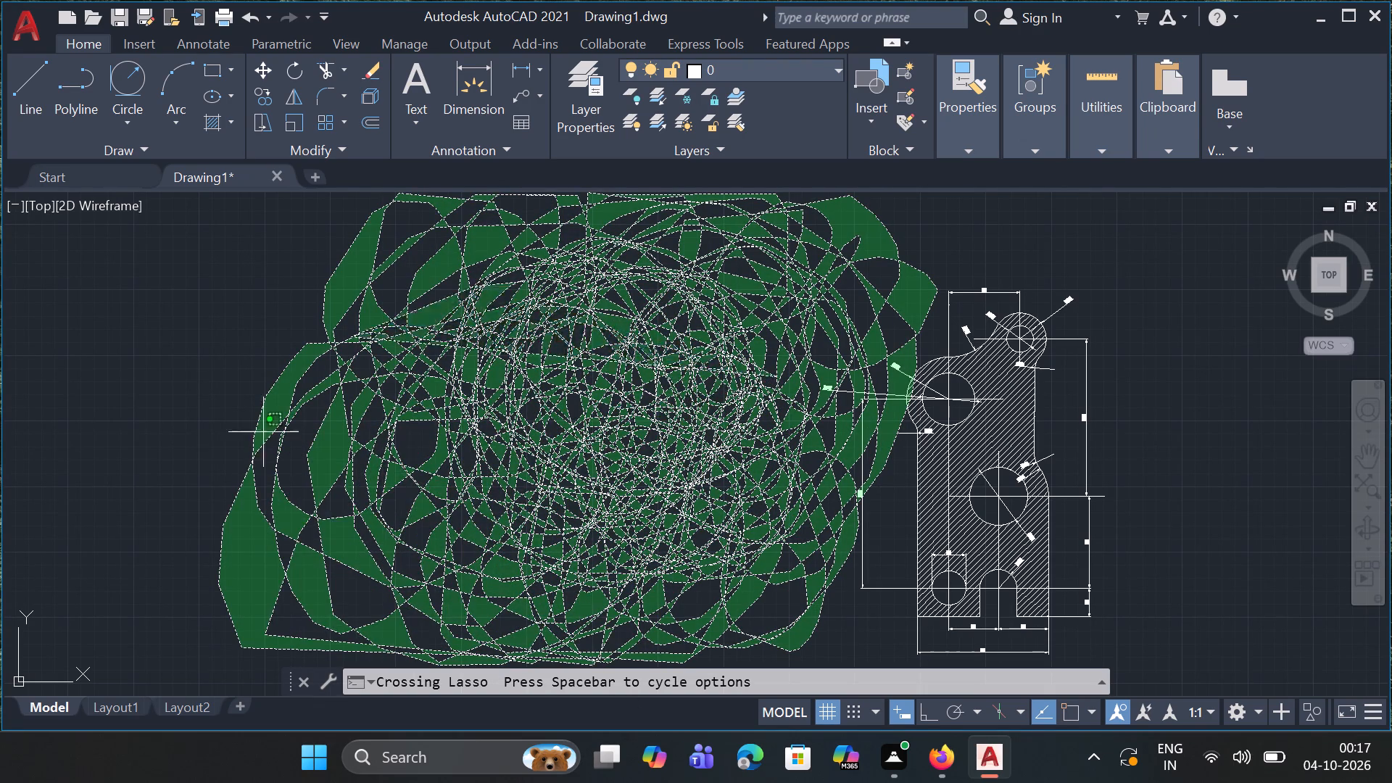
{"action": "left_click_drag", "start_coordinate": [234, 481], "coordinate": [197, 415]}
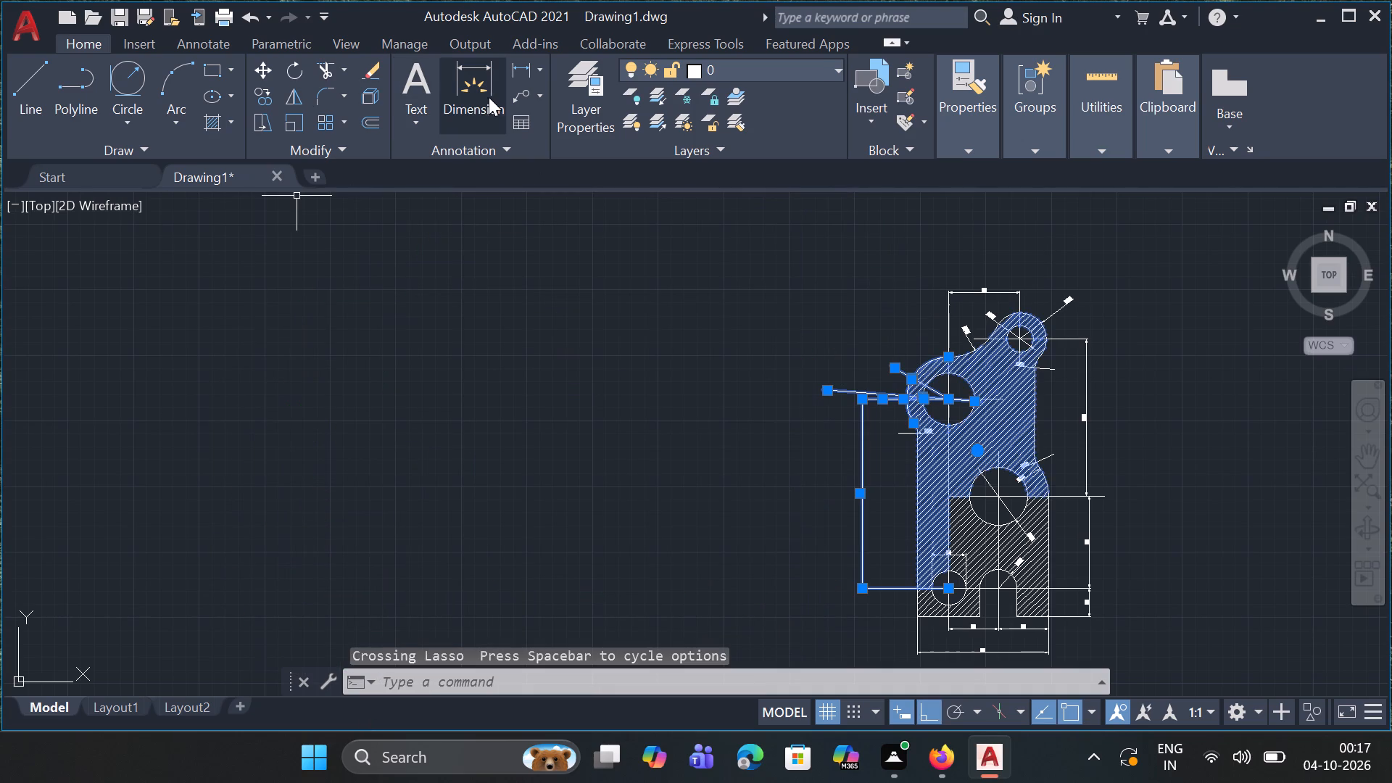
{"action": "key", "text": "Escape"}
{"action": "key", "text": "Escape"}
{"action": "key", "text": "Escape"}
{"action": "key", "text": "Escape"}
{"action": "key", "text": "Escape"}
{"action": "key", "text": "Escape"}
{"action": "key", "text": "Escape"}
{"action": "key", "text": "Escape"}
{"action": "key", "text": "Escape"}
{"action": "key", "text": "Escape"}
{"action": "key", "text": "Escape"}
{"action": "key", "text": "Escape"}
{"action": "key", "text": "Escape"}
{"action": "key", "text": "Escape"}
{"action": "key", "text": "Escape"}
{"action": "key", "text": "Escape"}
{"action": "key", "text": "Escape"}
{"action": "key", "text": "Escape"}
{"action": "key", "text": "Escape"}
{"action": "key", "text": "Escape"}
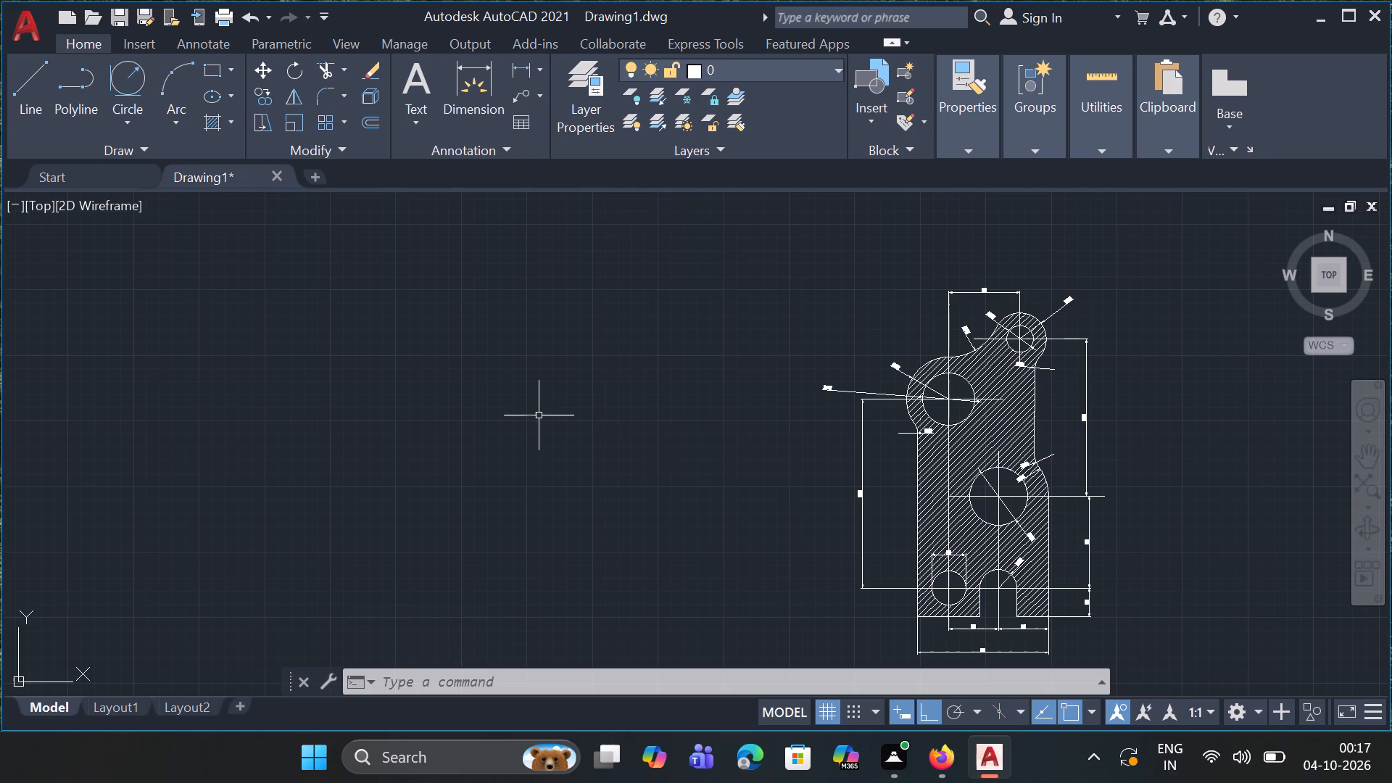
Examine the hatched profile overall and close up along its lower slot, side height dimensions and bottom width dimensions.
{"action": "scroll", "coordinate": [794, 369], "scroll_direction": "down", "scroll_amount": 3, "text": "ctrl"}
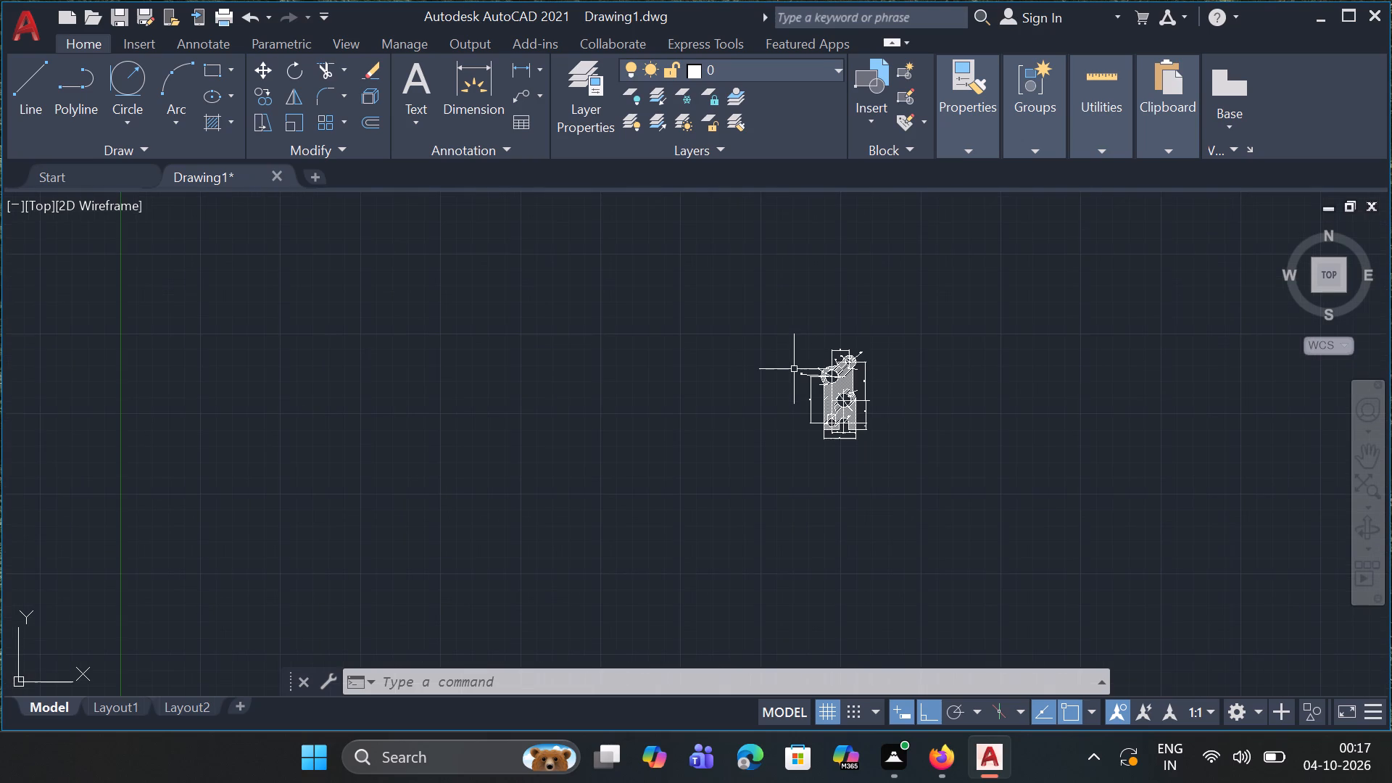
{"action": "scroll", "coordinate": [794, 369], "scroll_direction": "up", "scroll_amount": 2, "text": "ctrl"}
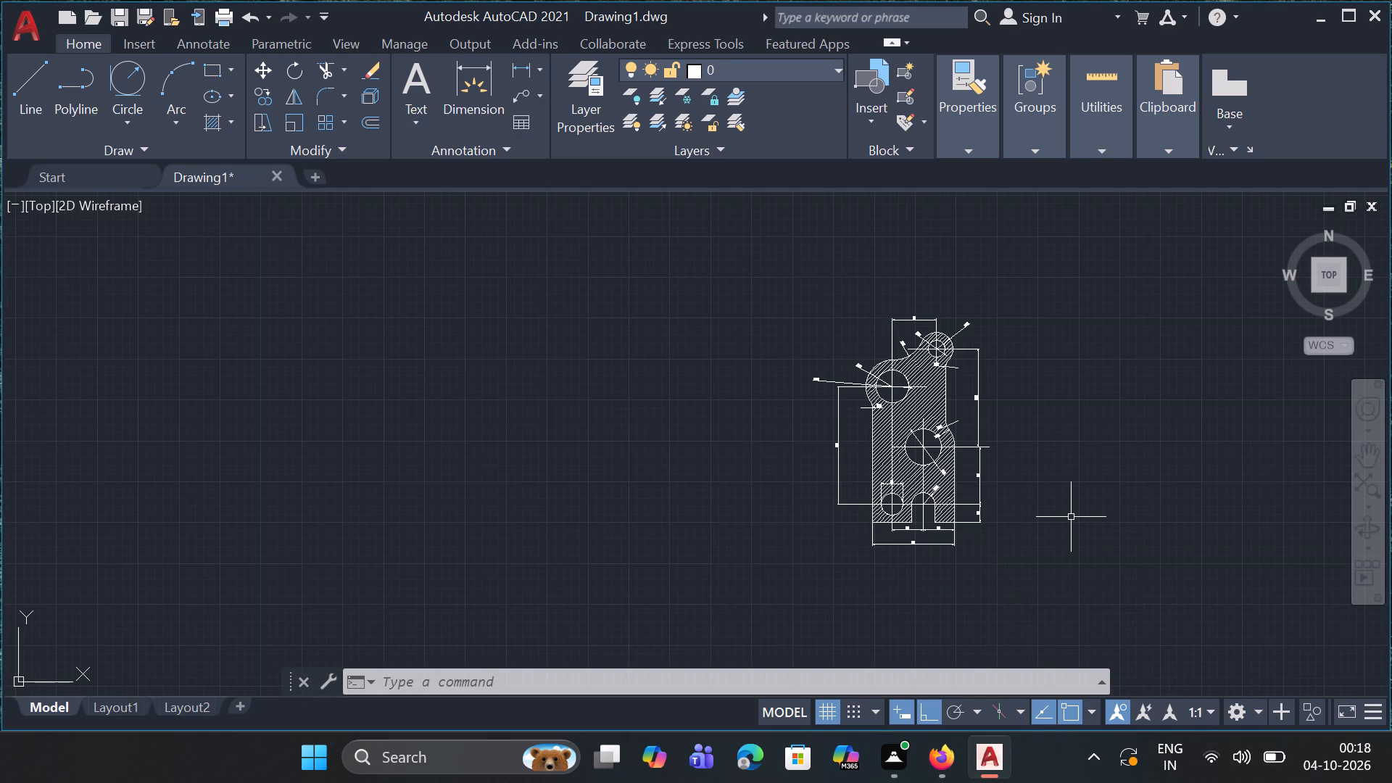
{"action": "scroll", "coordinate": [1071, 517], "scroll_direction": "up", "scroll_amount": 2, "text": "ctrl"}
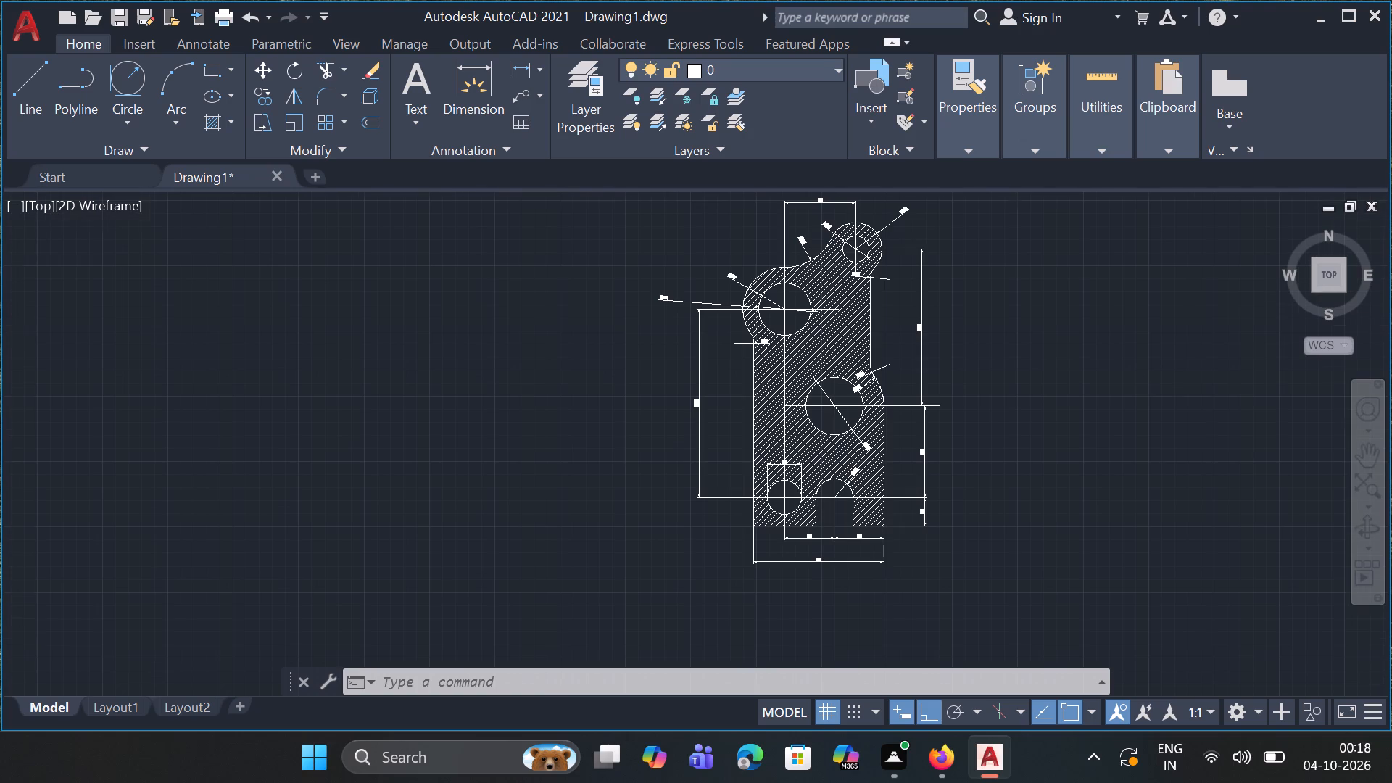
{"action": "scroll", "coordinate": [1071, 517], "scroll_direction": "down", "scroll_amount": 1, "text": "ctrl"}
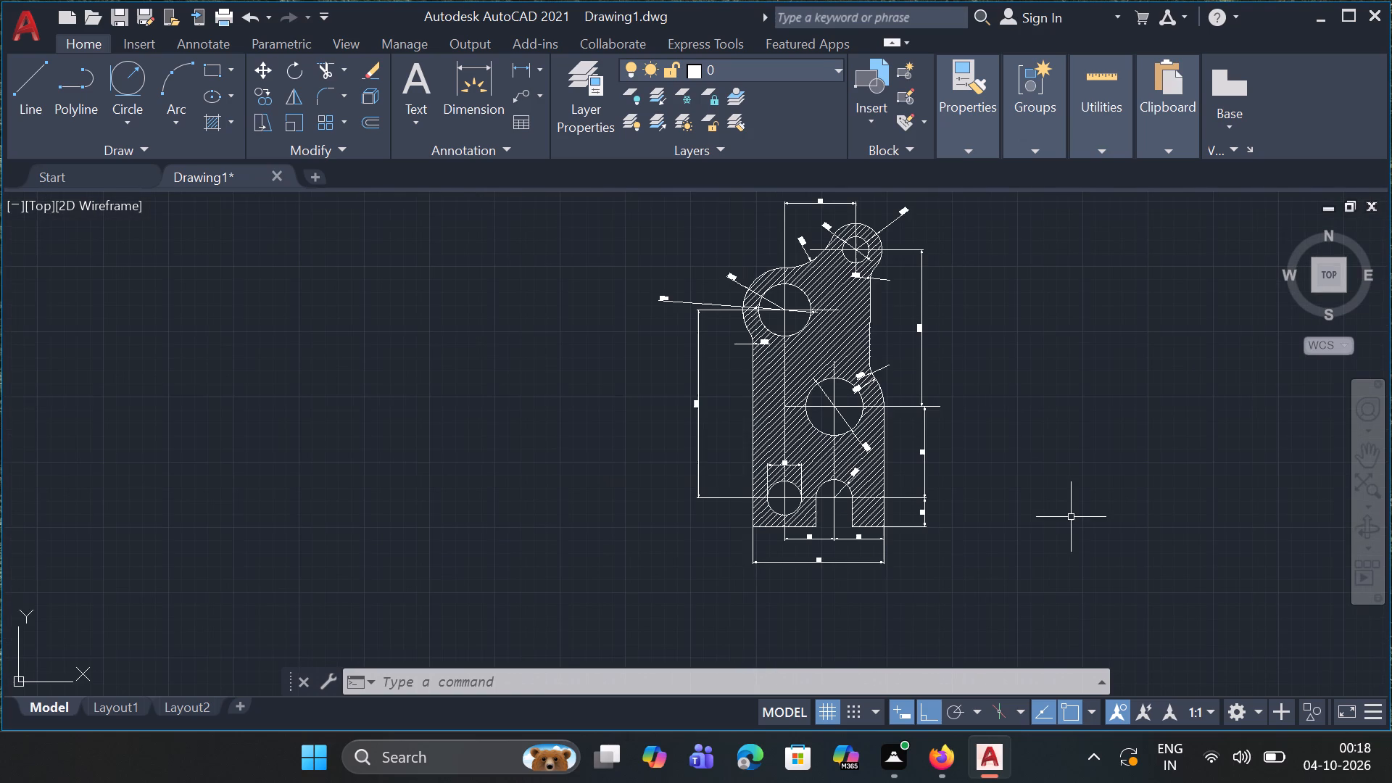
{"action": "scroll", "coordinate": [1071, 517], "scroll_direction": "down", "scroll_amount": 1, "text": "ctrl"}
{"action": "scroll", "coordinate": [1071, 517], "scroll_direction": "up", "scroll_amount": 2, "text": "ctrl"}
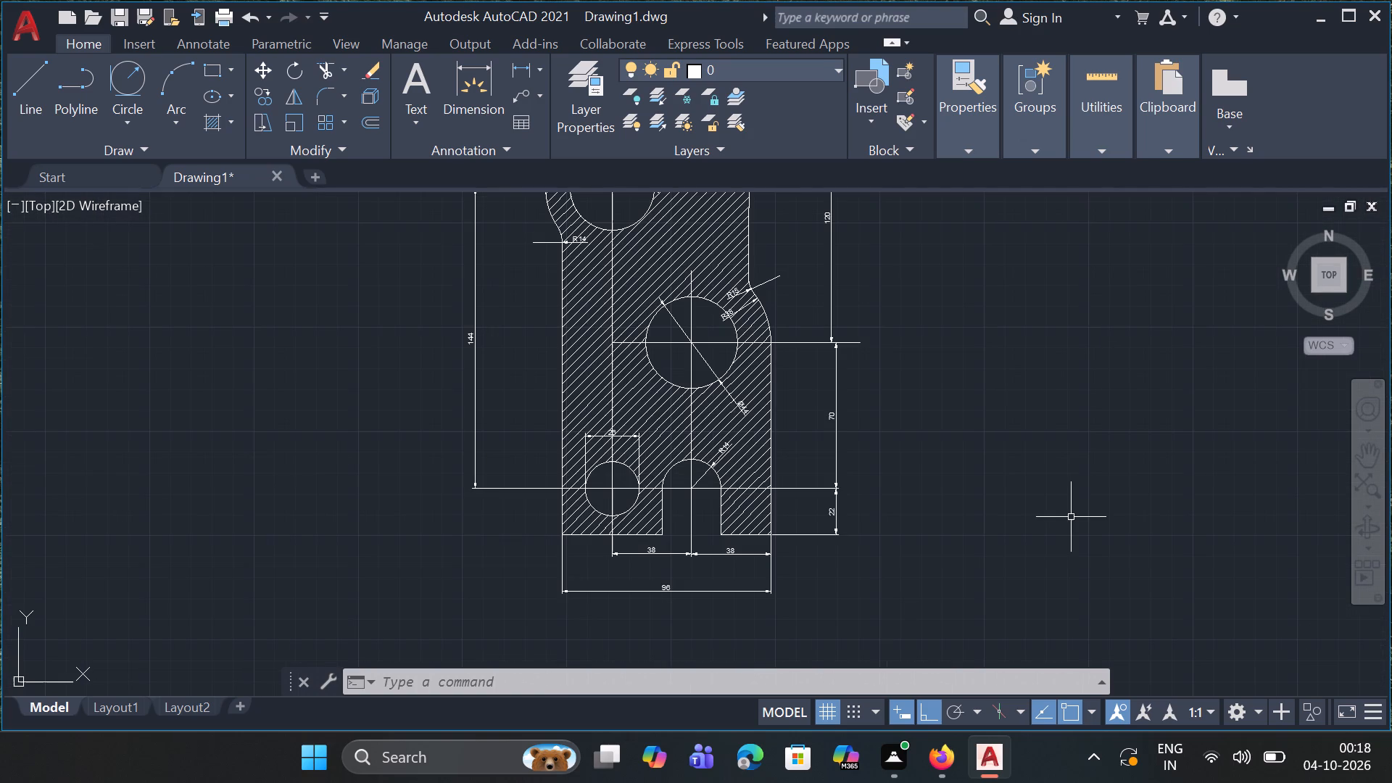
{"action": "scroll", "coordinate": [1071, 517], "scroll_direction": "down", "scroll_amount": 1, "text": "ctrl"}
{"action": "scroll", "coordinate": [970, 346], "scroll_direction": "up", "scroll_amount": 2, "text": "ctrl"}
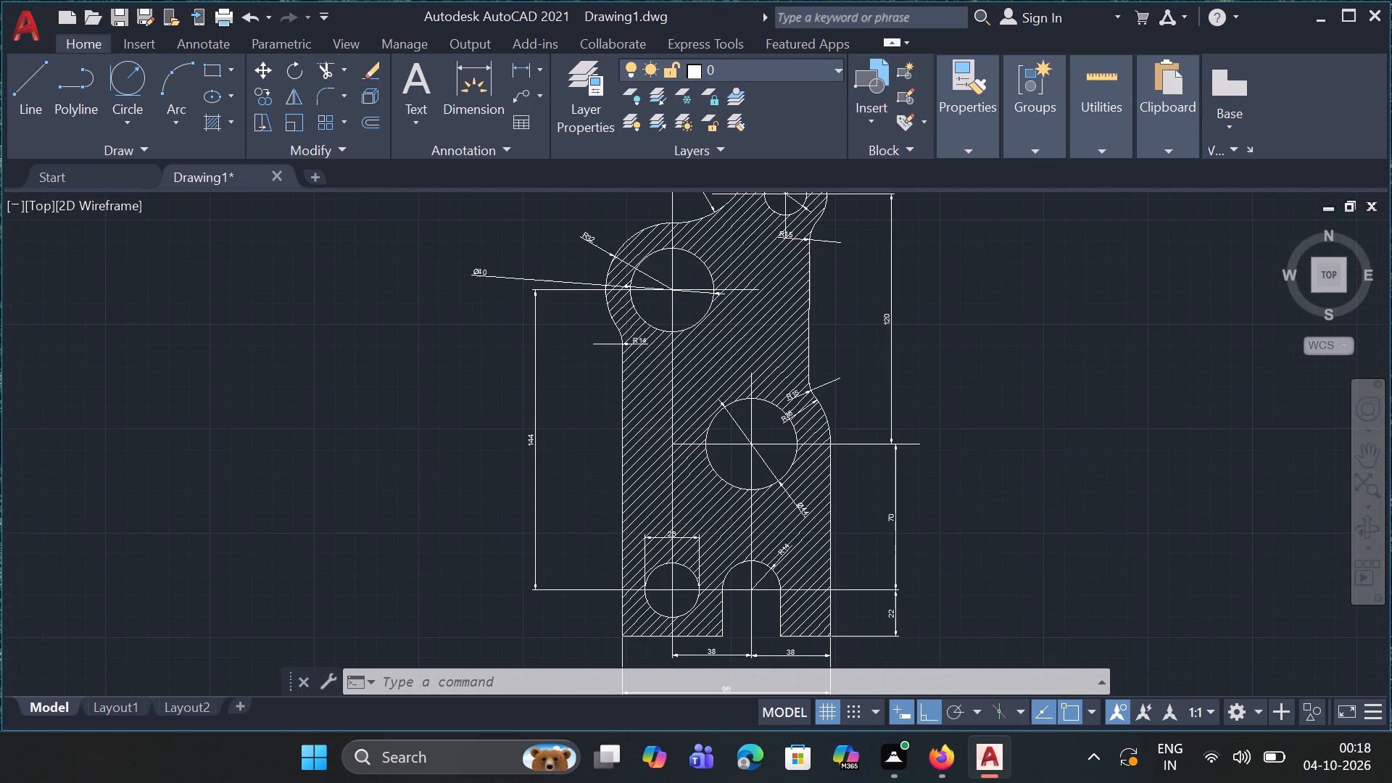
{"action": "scroll", "coordinate": [970, 346], "scroll_direction": "down", "scroll_amount": 1, "text": "ctrl"}
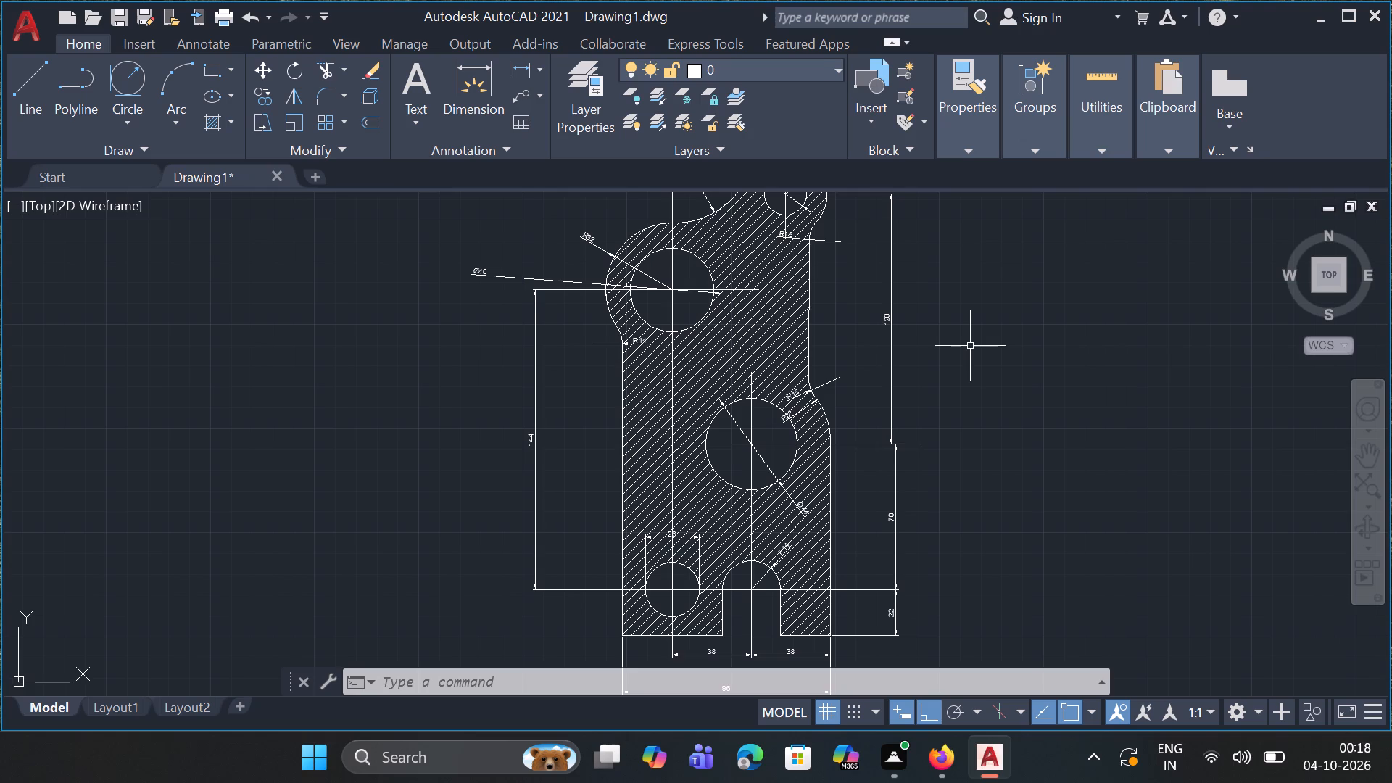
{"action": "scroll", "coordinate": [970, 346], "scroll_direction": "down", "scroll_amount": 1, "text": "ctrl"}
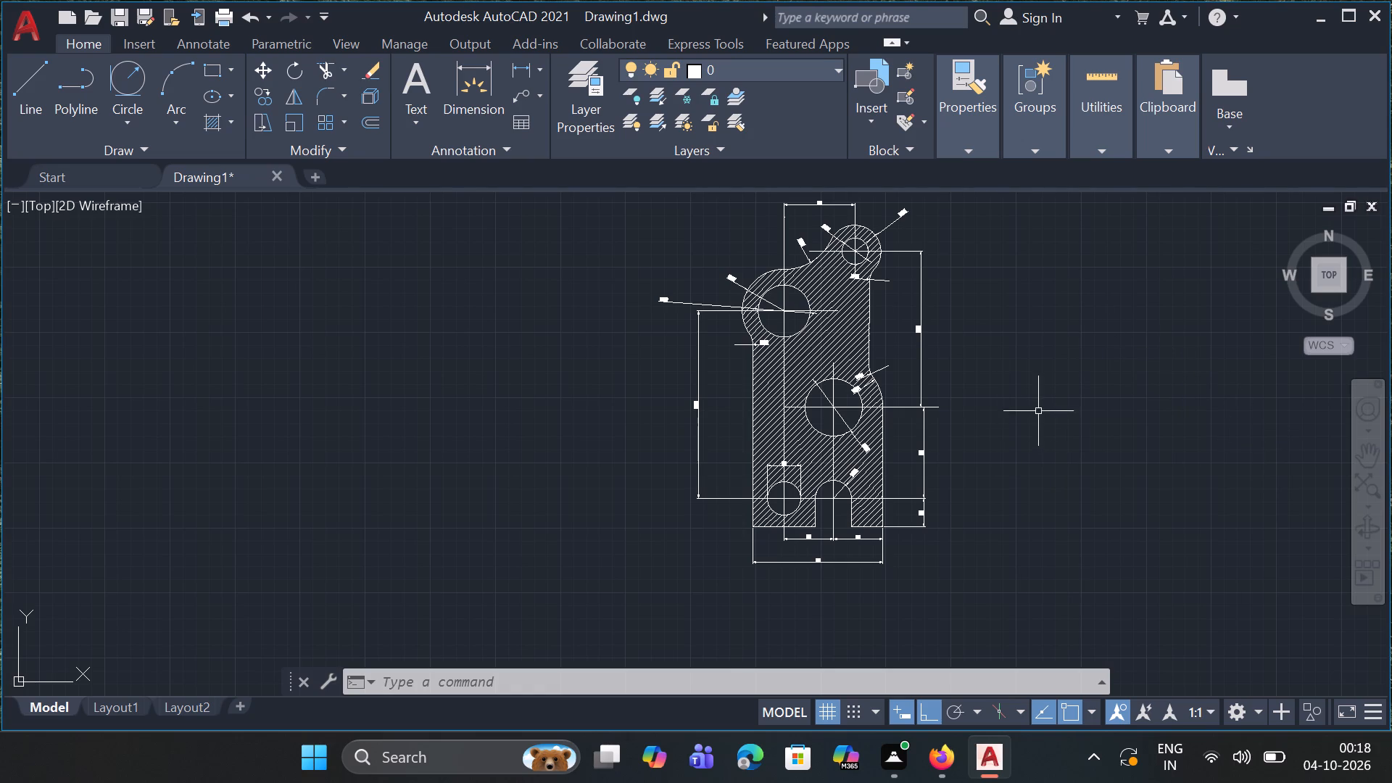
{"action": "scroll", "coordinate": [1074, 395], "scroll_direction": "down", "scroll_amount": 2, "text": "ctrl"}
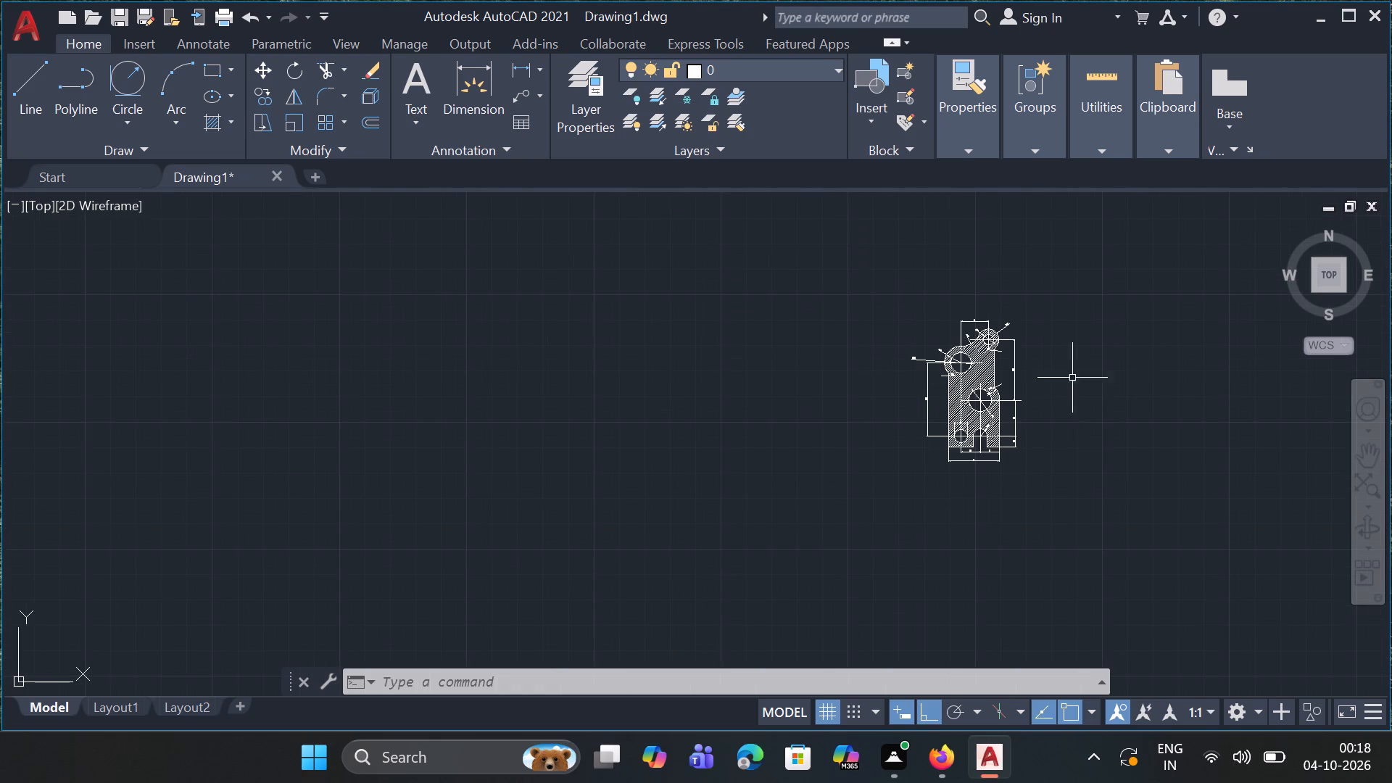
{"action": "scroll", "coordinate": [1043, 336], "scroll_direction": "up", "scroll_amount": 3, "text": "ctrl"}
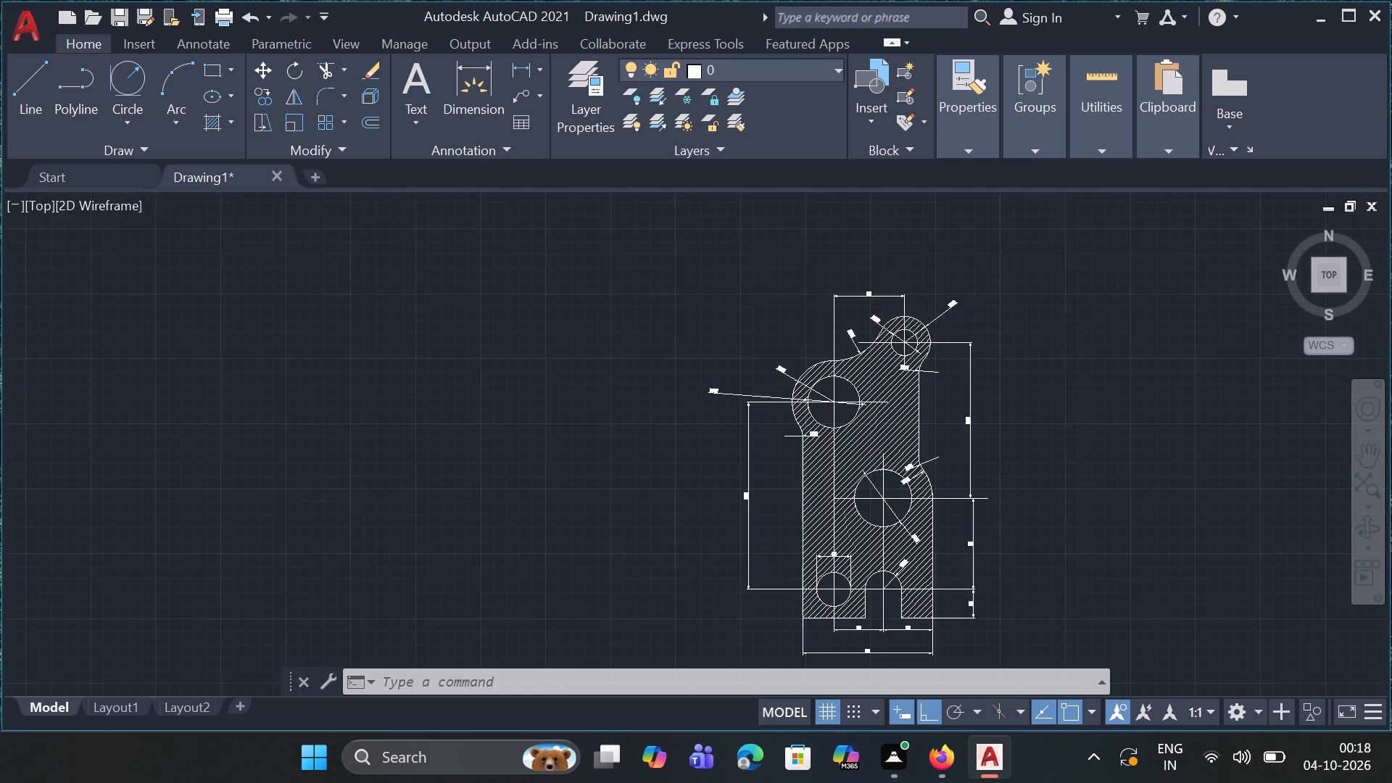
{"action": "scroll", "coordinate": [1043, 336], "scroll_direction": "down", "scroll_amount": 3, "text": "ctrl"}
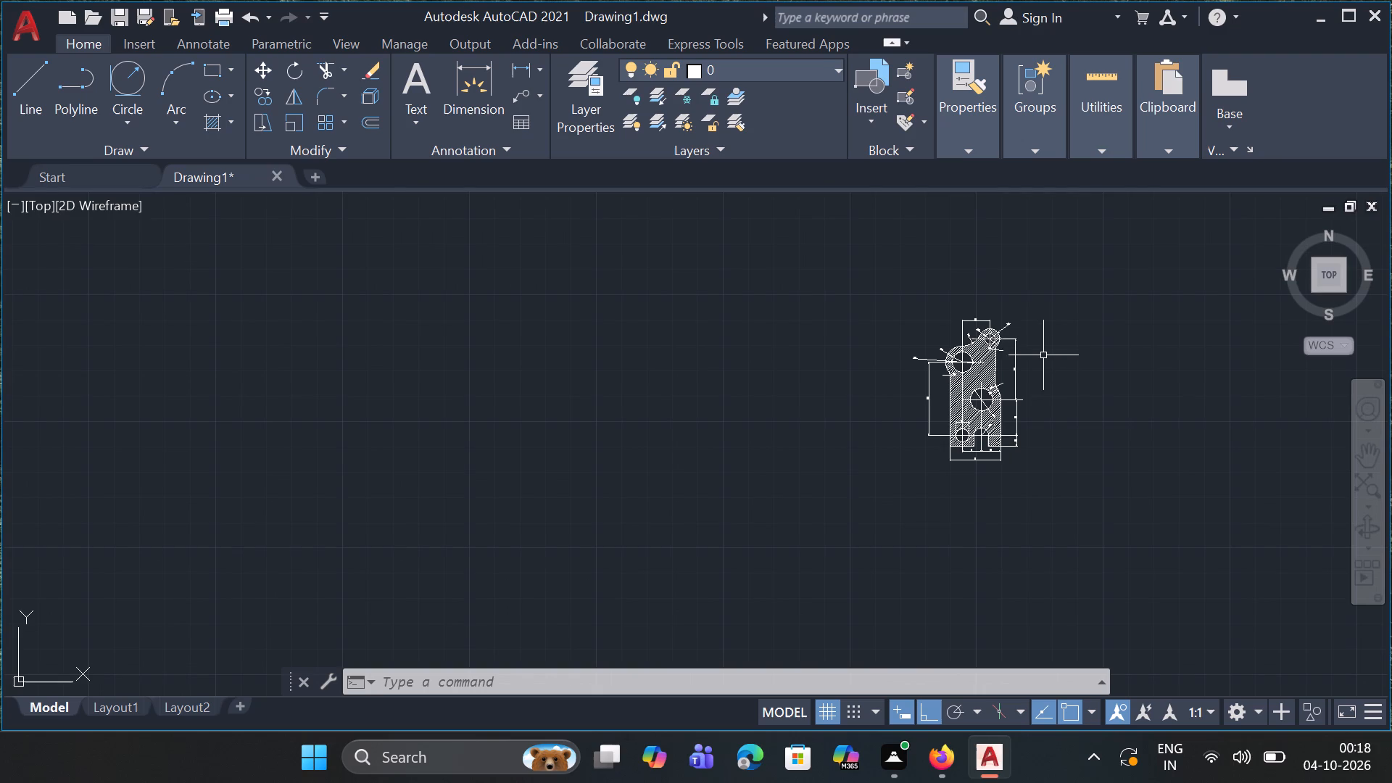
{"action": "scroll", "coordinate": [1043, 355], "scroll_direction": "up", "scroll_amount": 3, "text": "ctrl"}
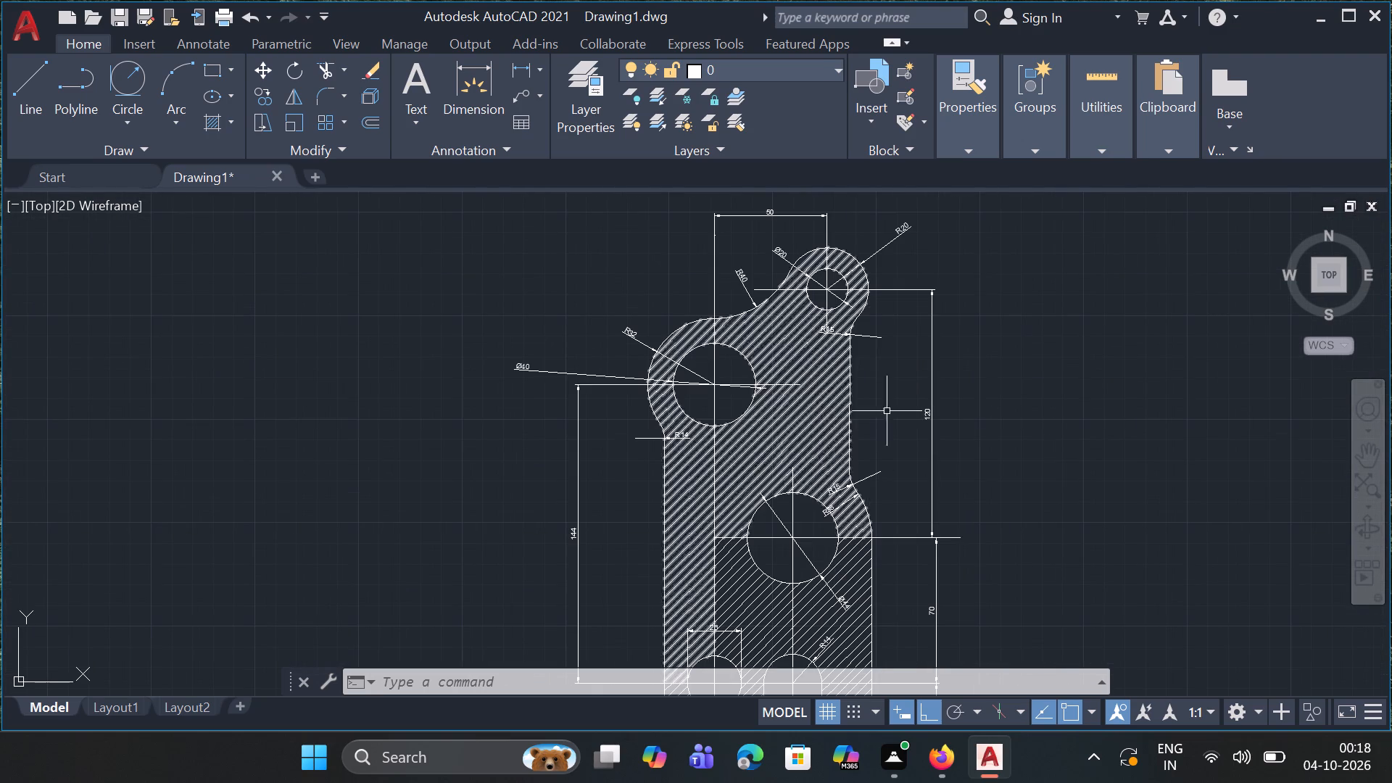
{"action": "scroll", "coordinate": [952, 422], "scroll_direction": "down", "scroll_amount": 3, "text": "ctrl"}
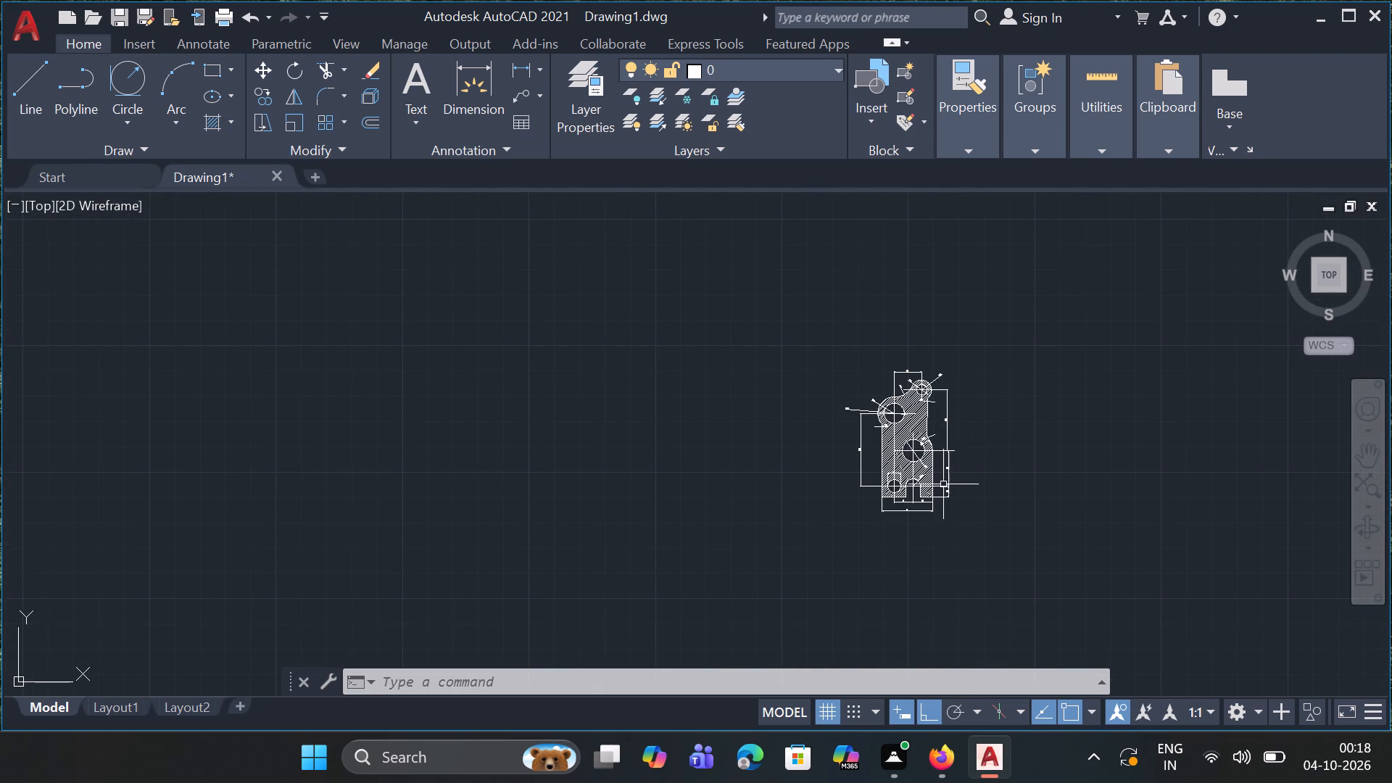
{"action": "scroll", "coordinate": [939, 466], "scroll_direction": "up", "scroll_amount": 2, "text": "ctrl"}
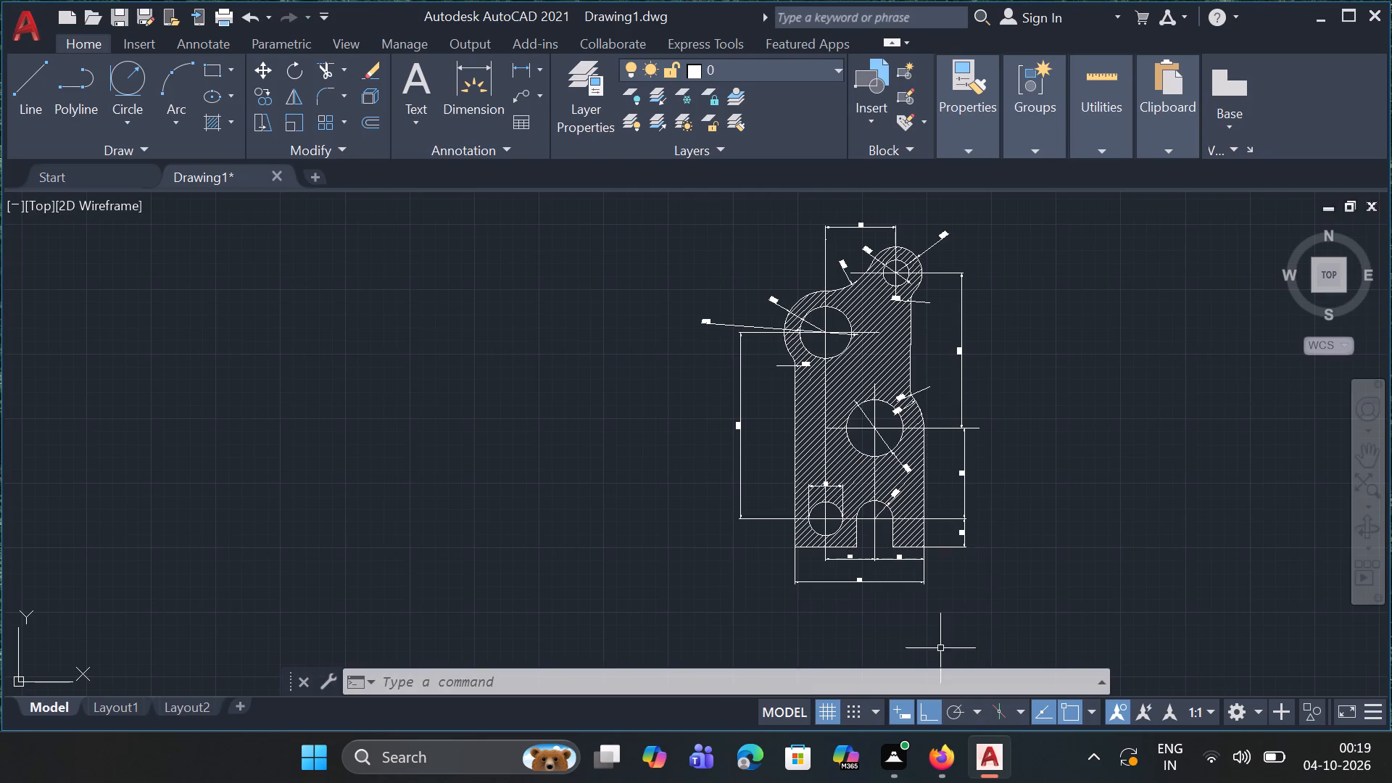
Save the drawing as HOUSING4 in the Downloads folder, in AutoCAD 2018 Drawing format.
{"action": "left_click", "coordinate": [117, 30]}
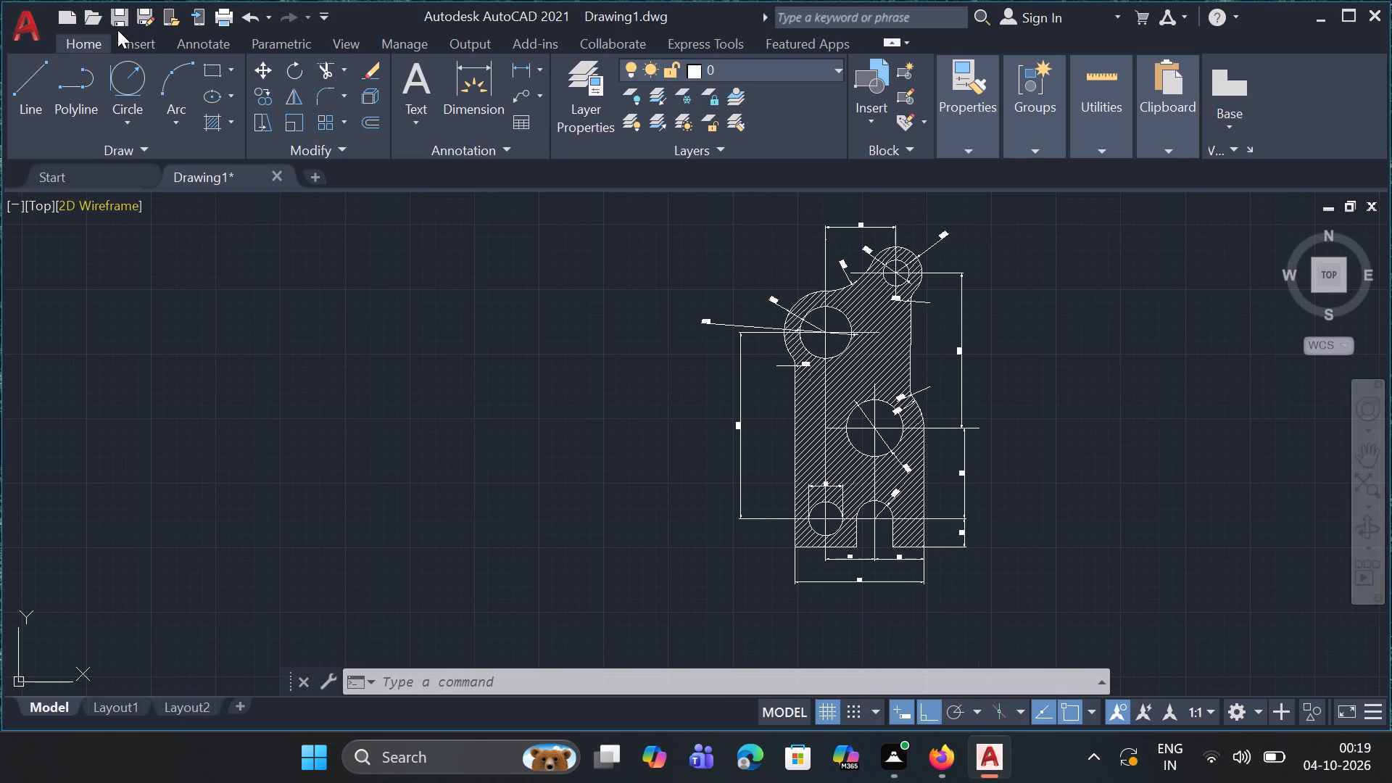
{"action": "left_click", "coordinate": [120, 14]}
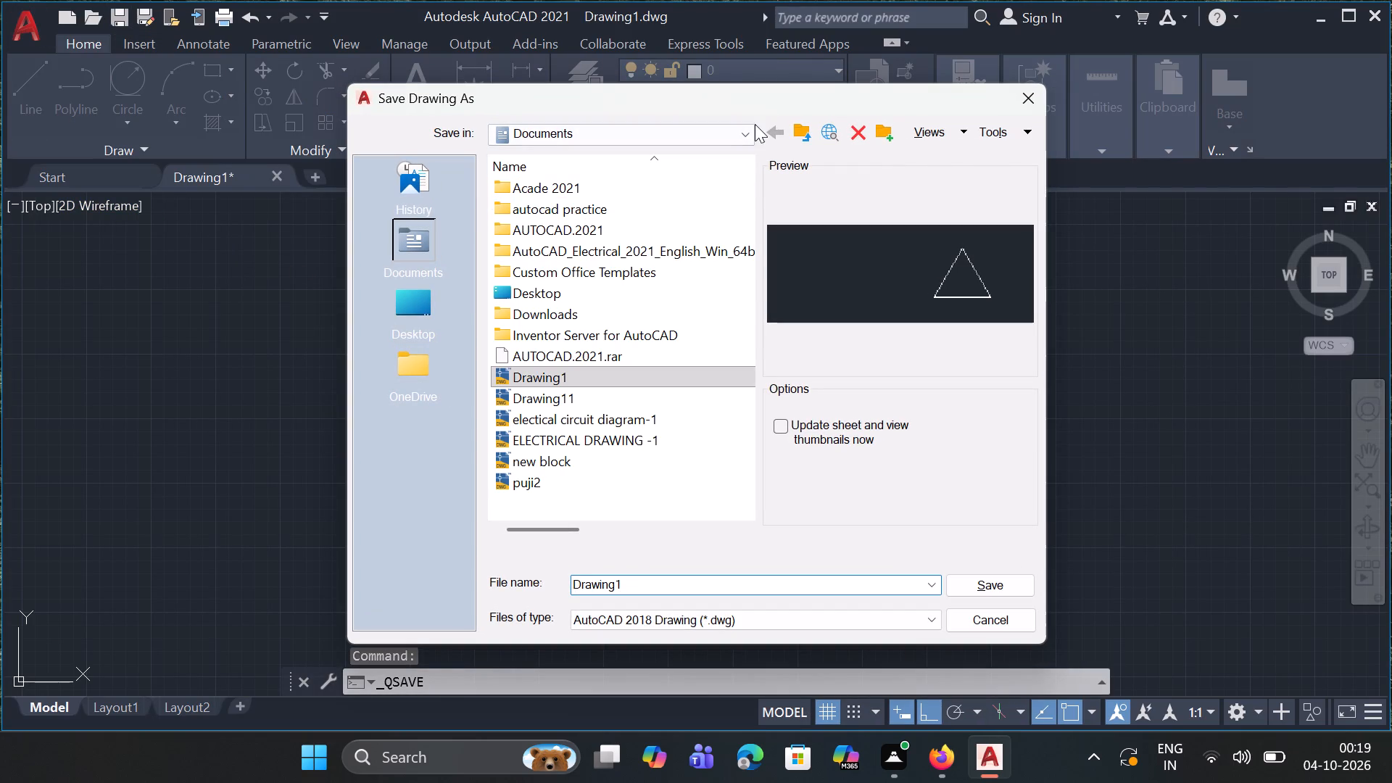
{"action": "left_click", "coordinate": [748, 134]}
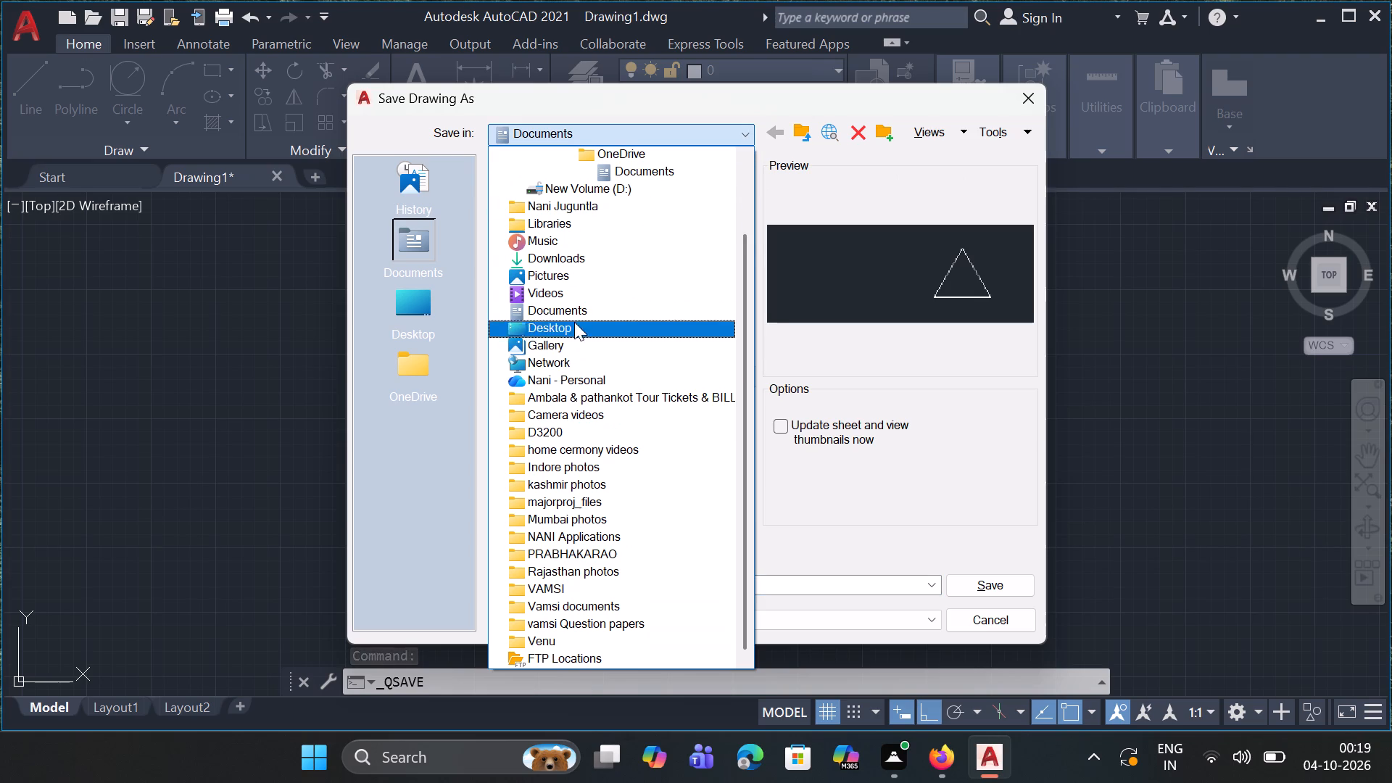
{"action": "left_click", "coordinate": [595, 266]}
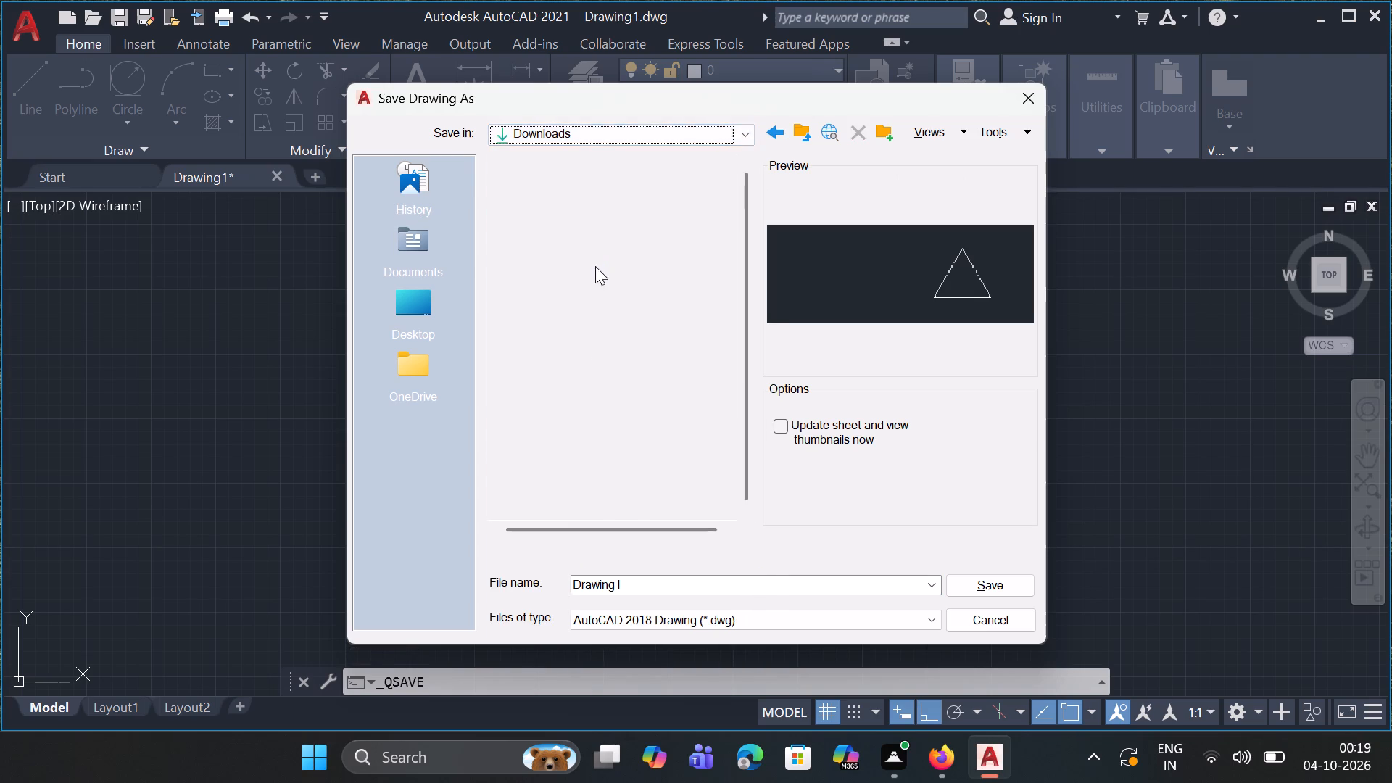
{"action": "left_click", "coordinate": [714, 584]}
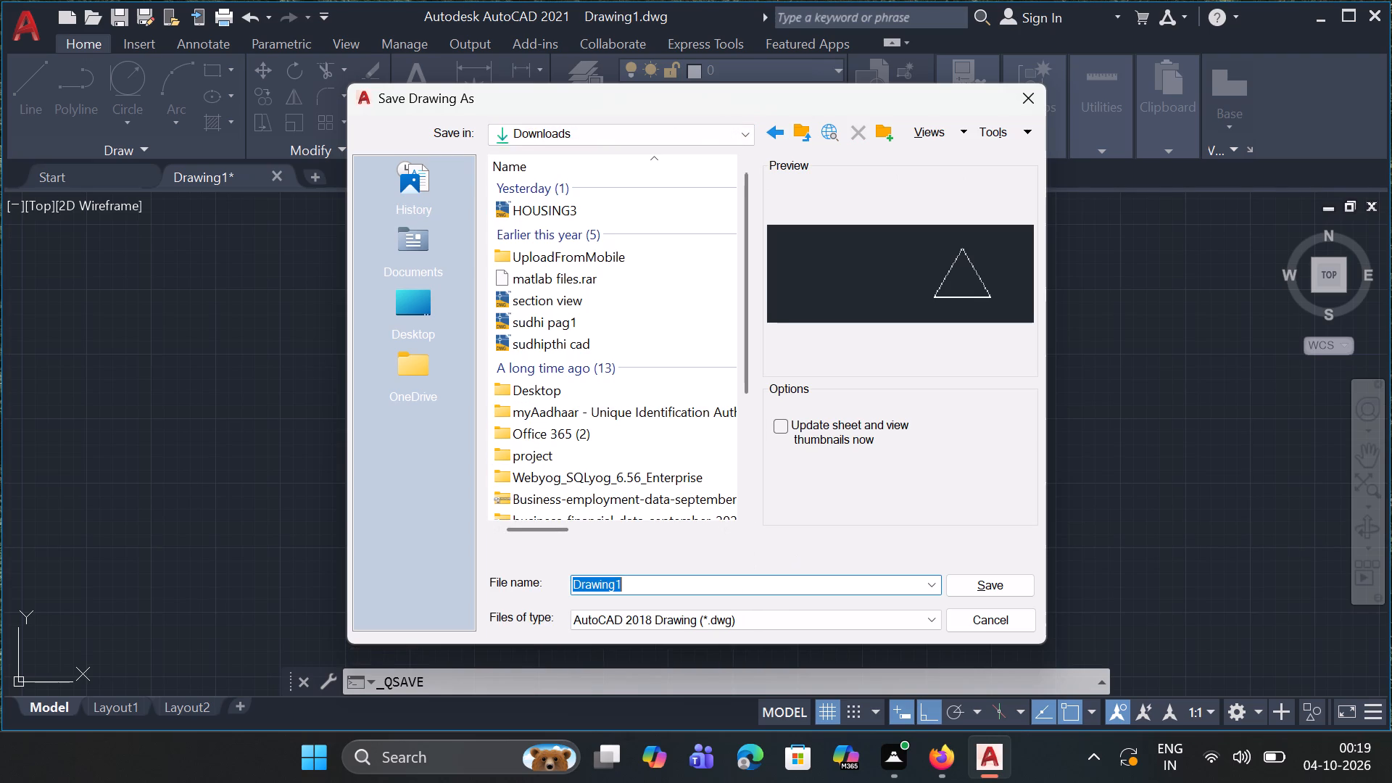
{"action": "key", "text": "BackSpace"}
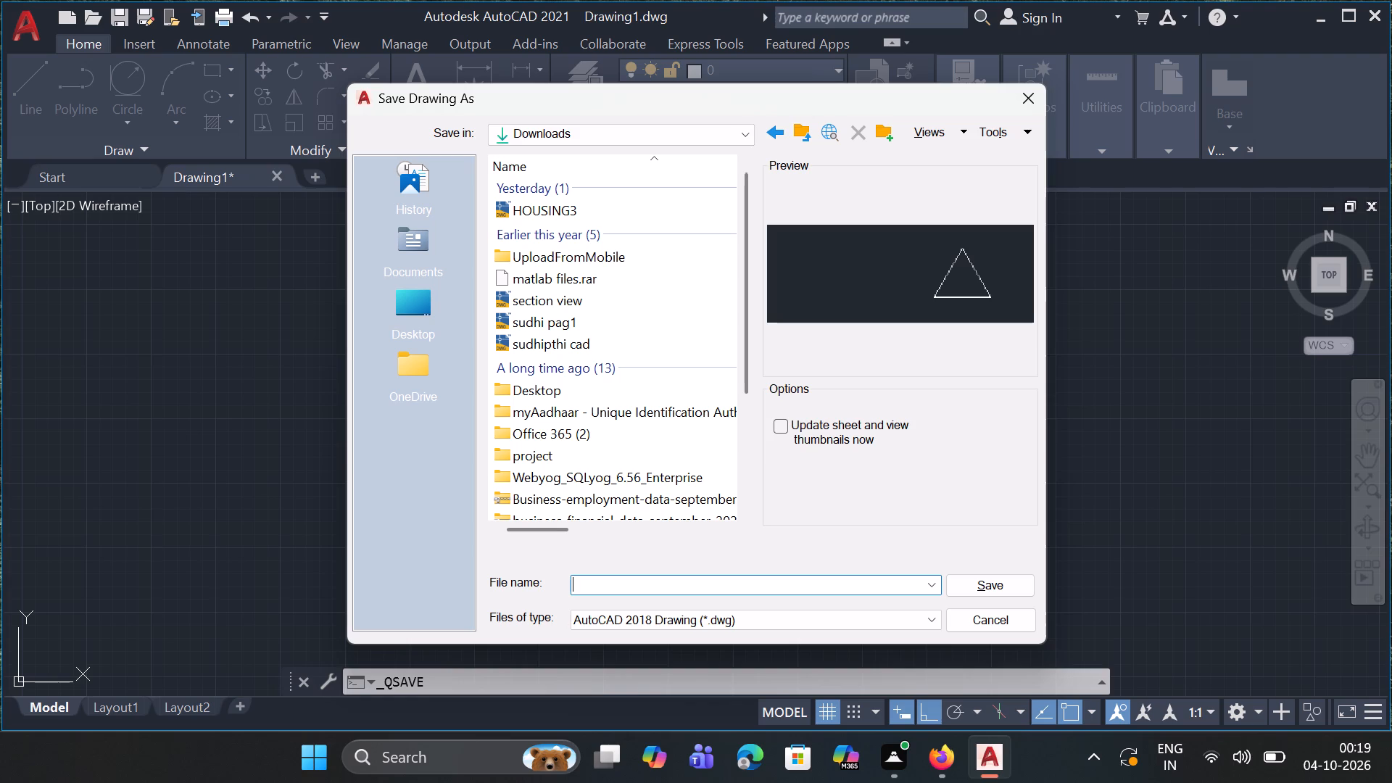
{"action": "type", "text": "HOUSING4"}
{"action": "left_click", "coordinate": [985, 589]}
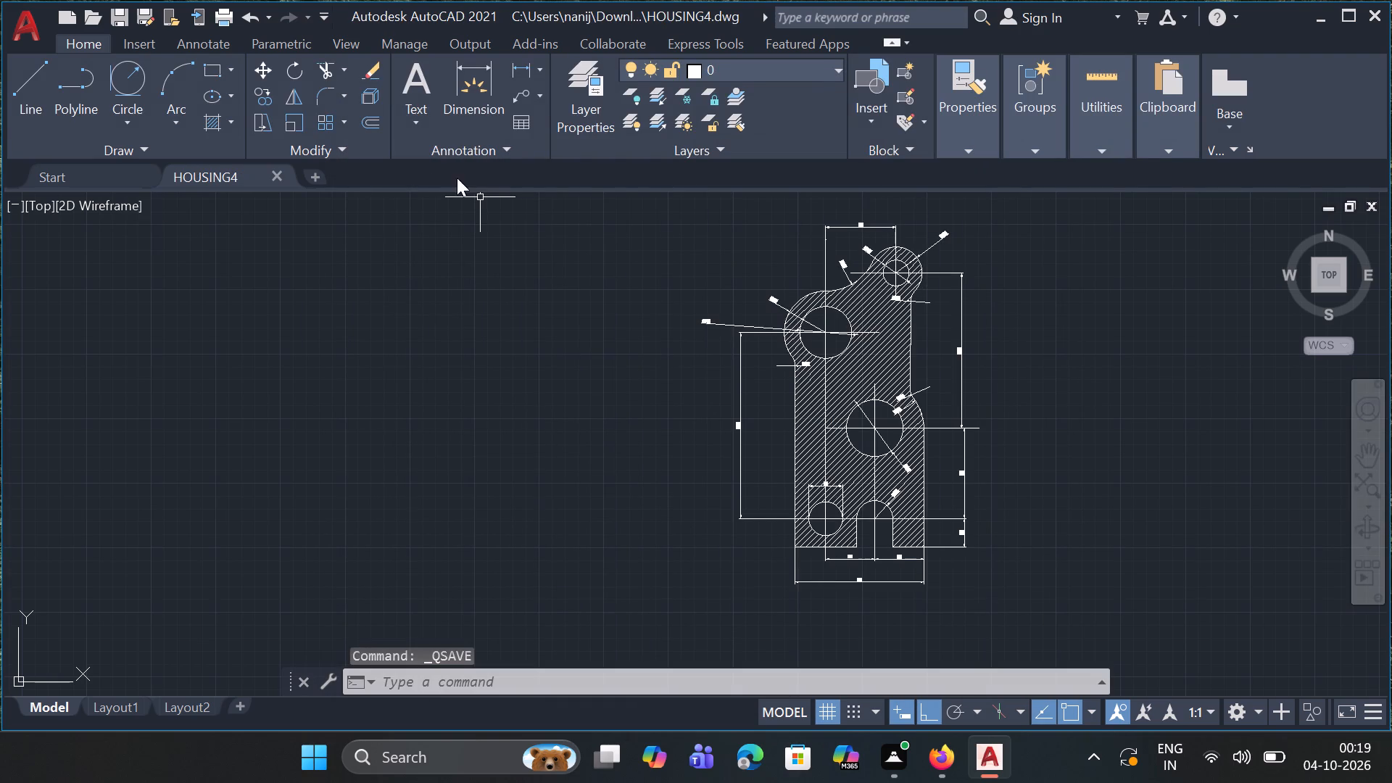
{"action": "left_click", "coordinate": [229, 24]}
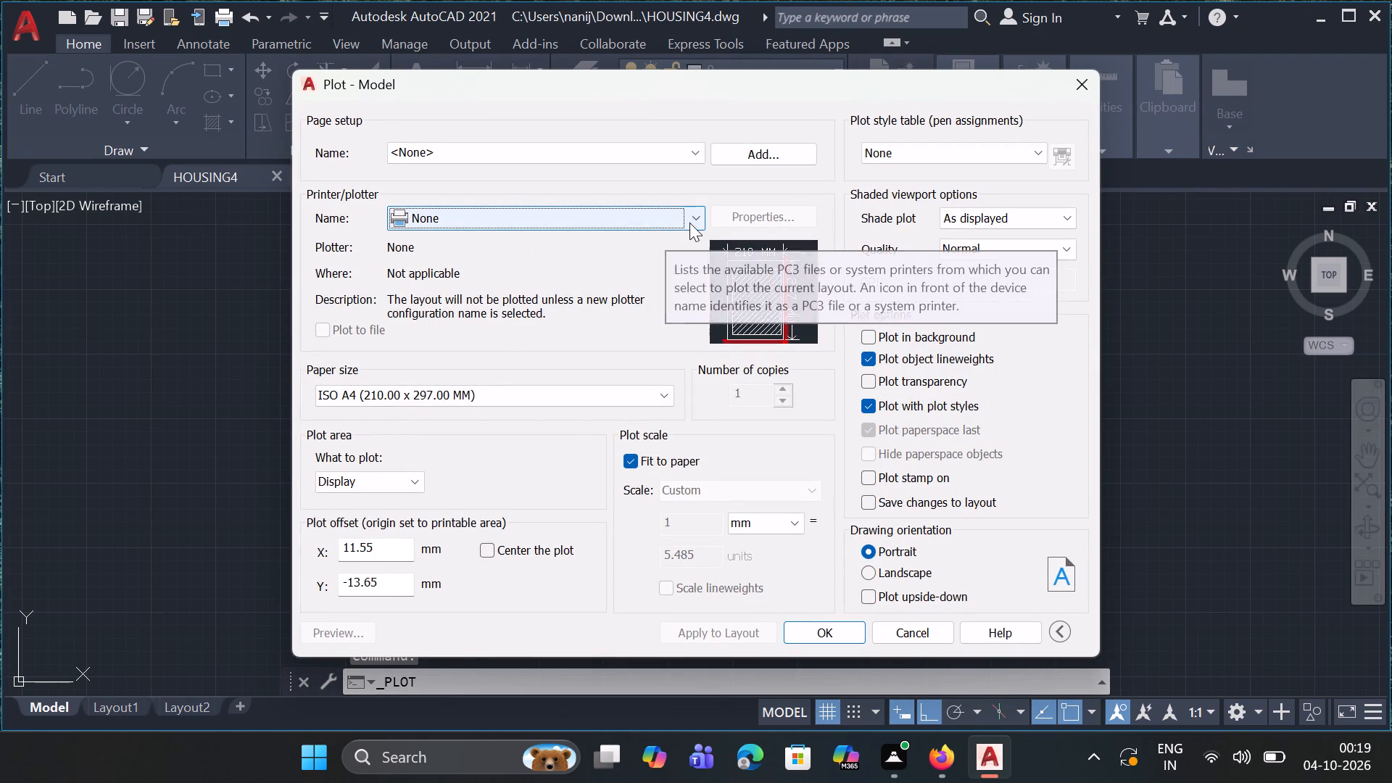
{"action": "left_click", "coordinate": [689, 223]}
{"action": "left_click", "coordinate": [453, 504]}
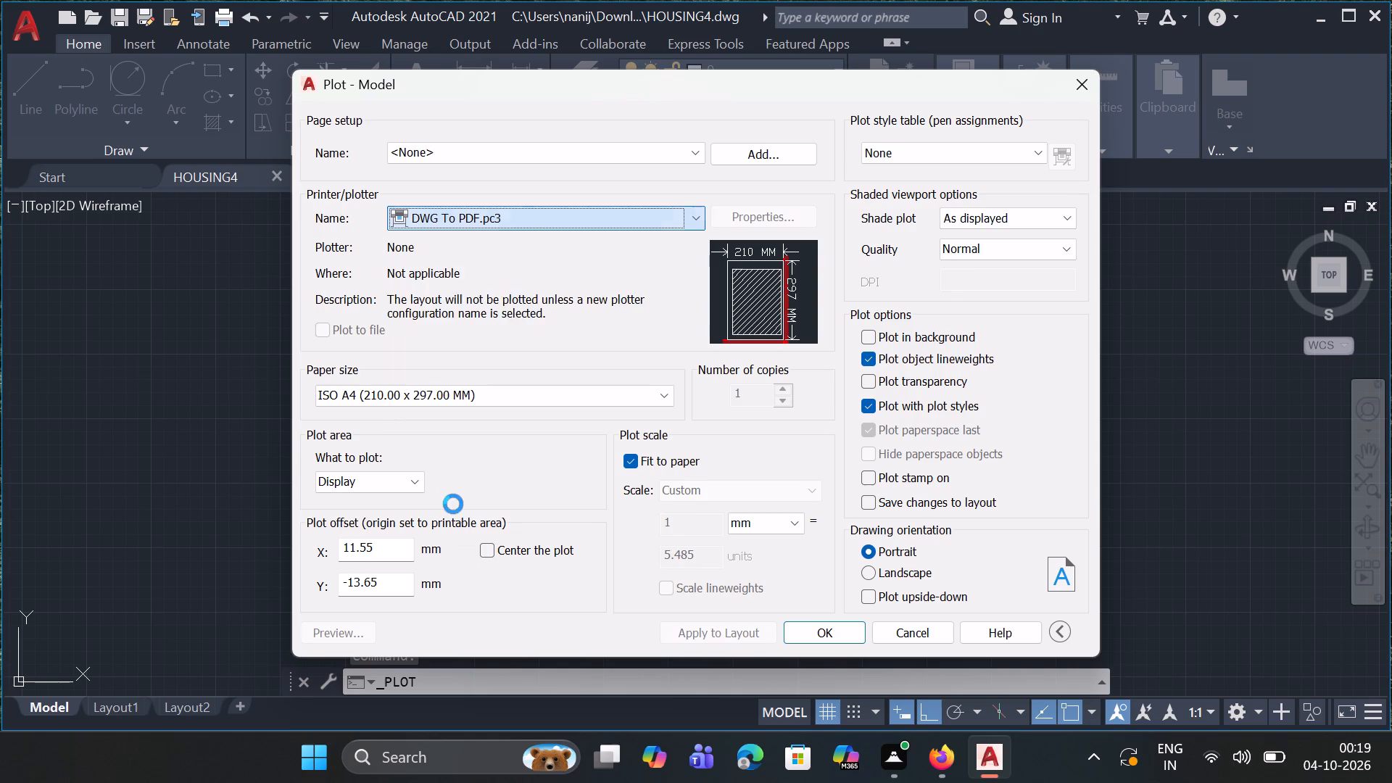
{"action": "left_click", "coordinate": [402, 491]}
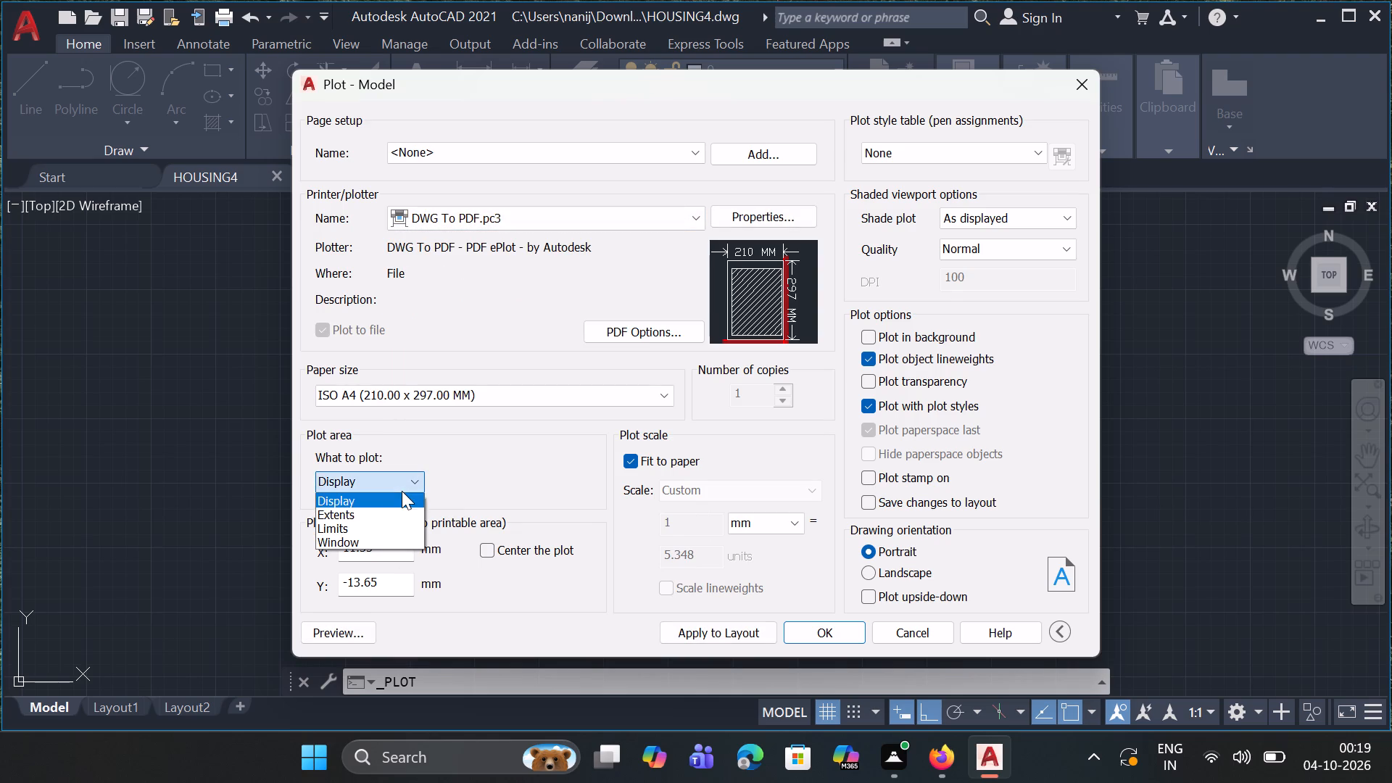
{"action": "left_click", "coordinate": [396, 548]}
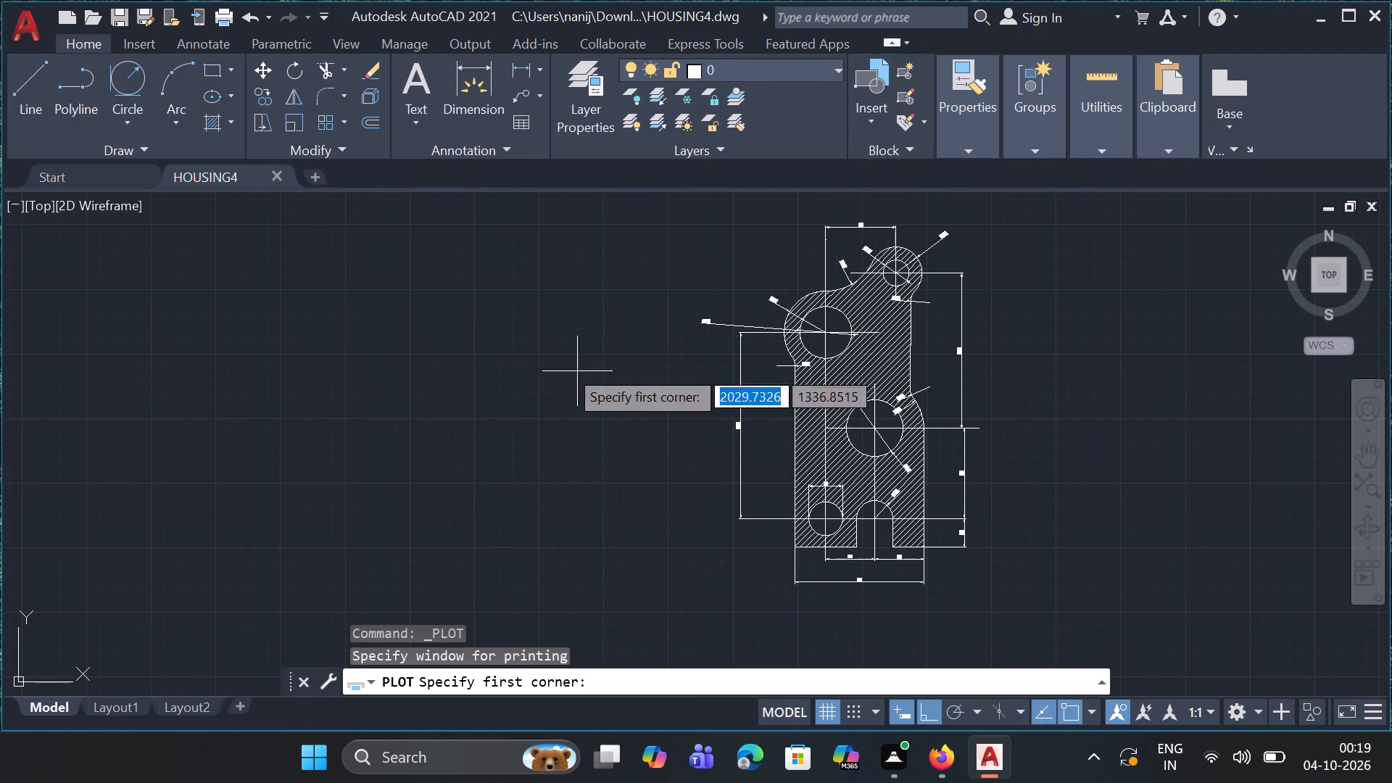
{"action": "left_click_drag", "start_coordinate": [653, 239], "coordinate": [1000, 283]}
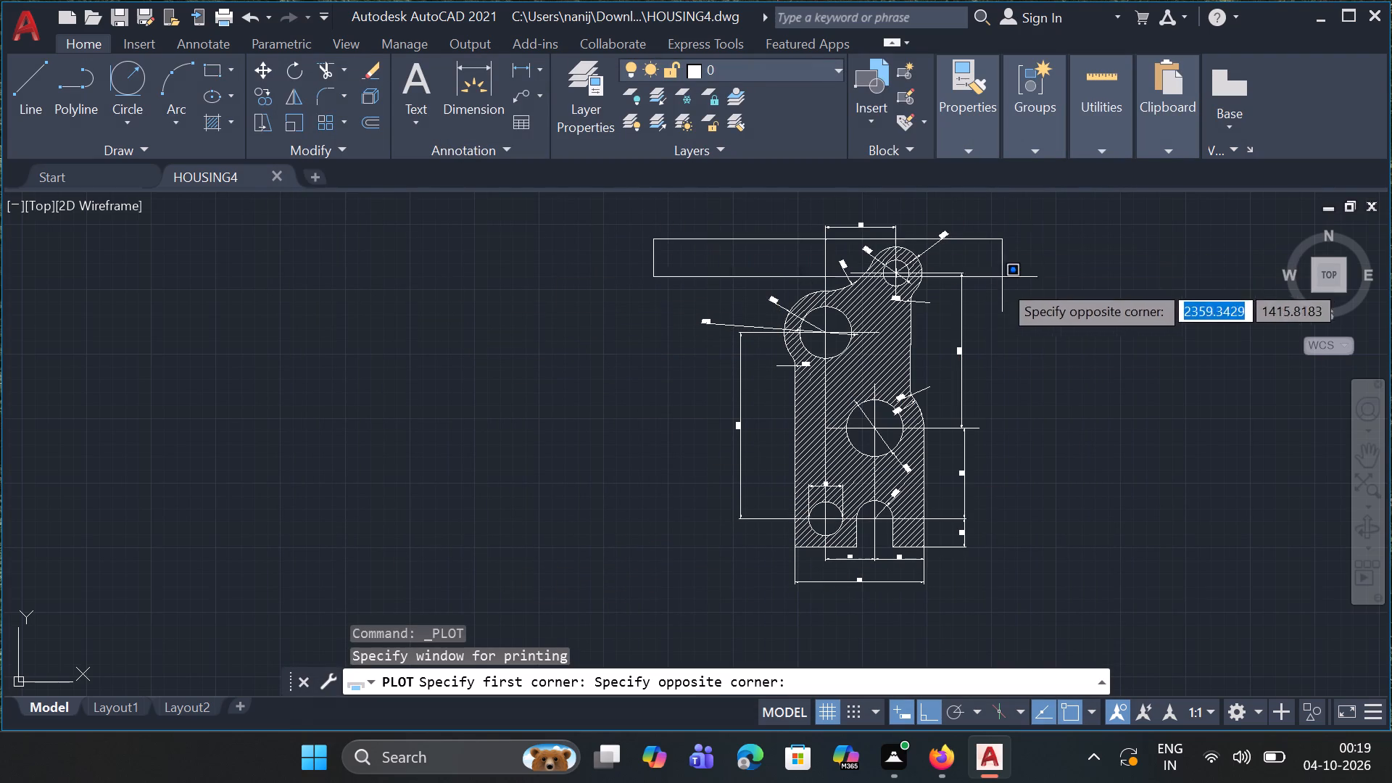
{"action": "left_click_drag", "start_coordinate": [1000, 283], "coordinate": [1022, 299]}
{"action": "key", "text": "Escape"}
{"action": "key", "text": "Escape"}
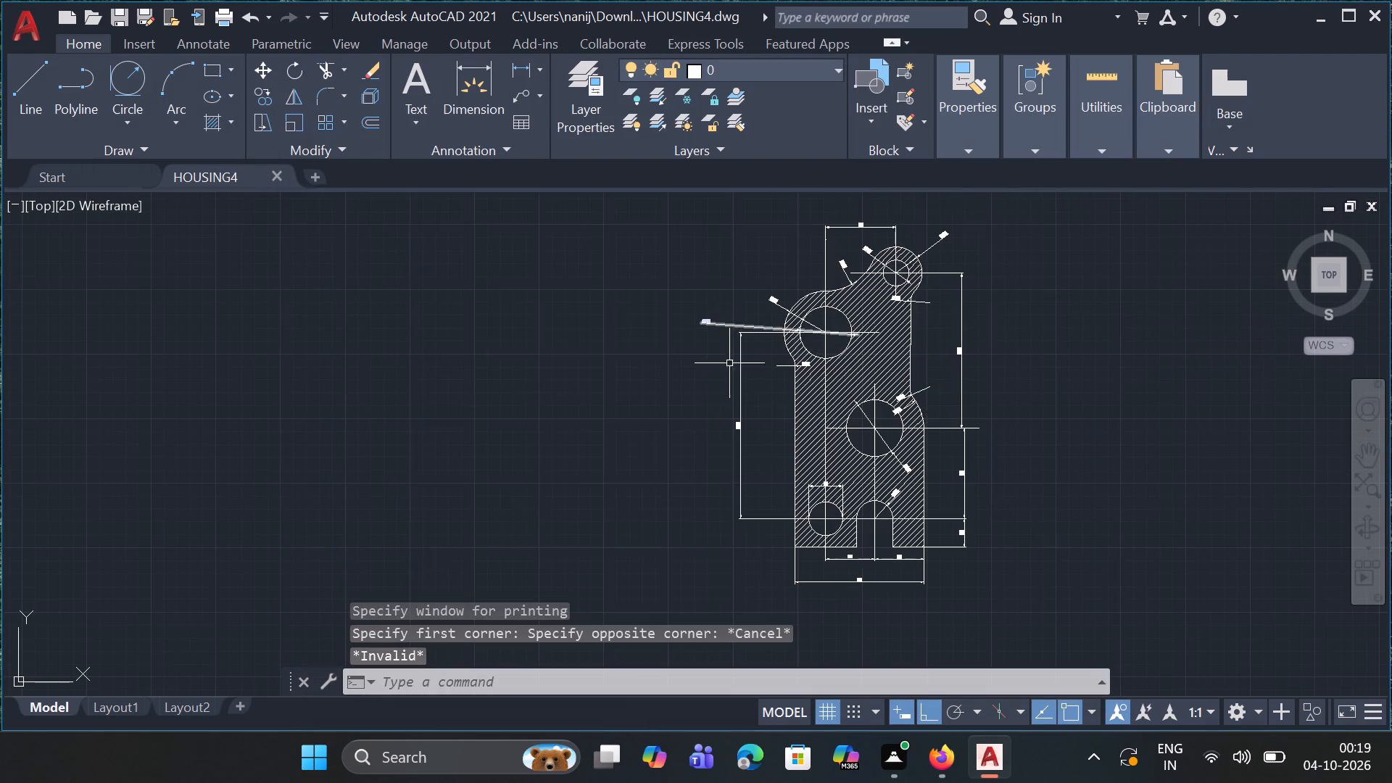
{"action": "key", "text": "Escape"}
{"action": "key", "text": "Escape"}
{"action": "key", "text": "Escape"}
Set up a plot with DWG To PDF.pc3, a window area around the dimensioned profile, a centred plot and landscape orientation.
{"action": "left_click", "coordinate": [229, 10]}
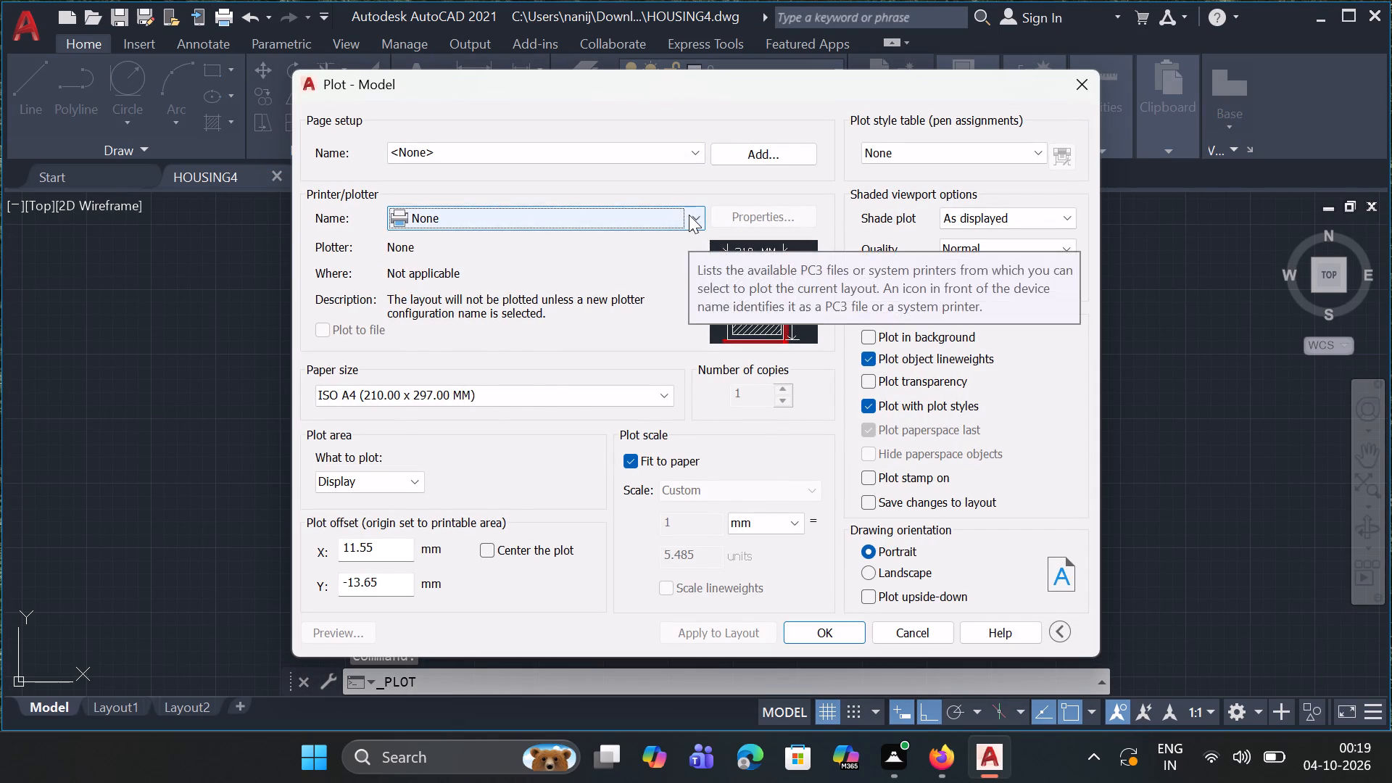
{"action": "left_click", "coordinate": [689, 215]}
{"action": "left_click", "coordinate": [543, 512]}
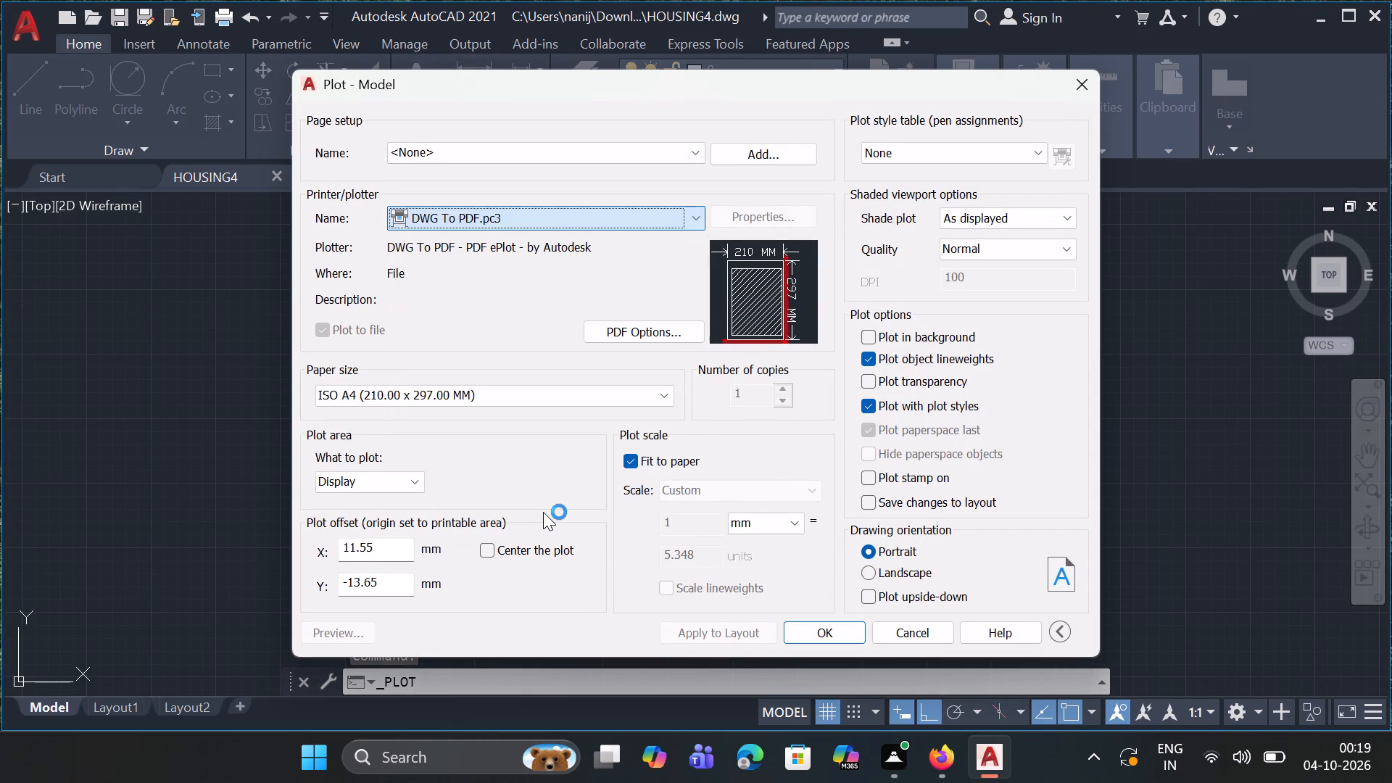
{"action": "left_click", "coordinate": [426, 482]}
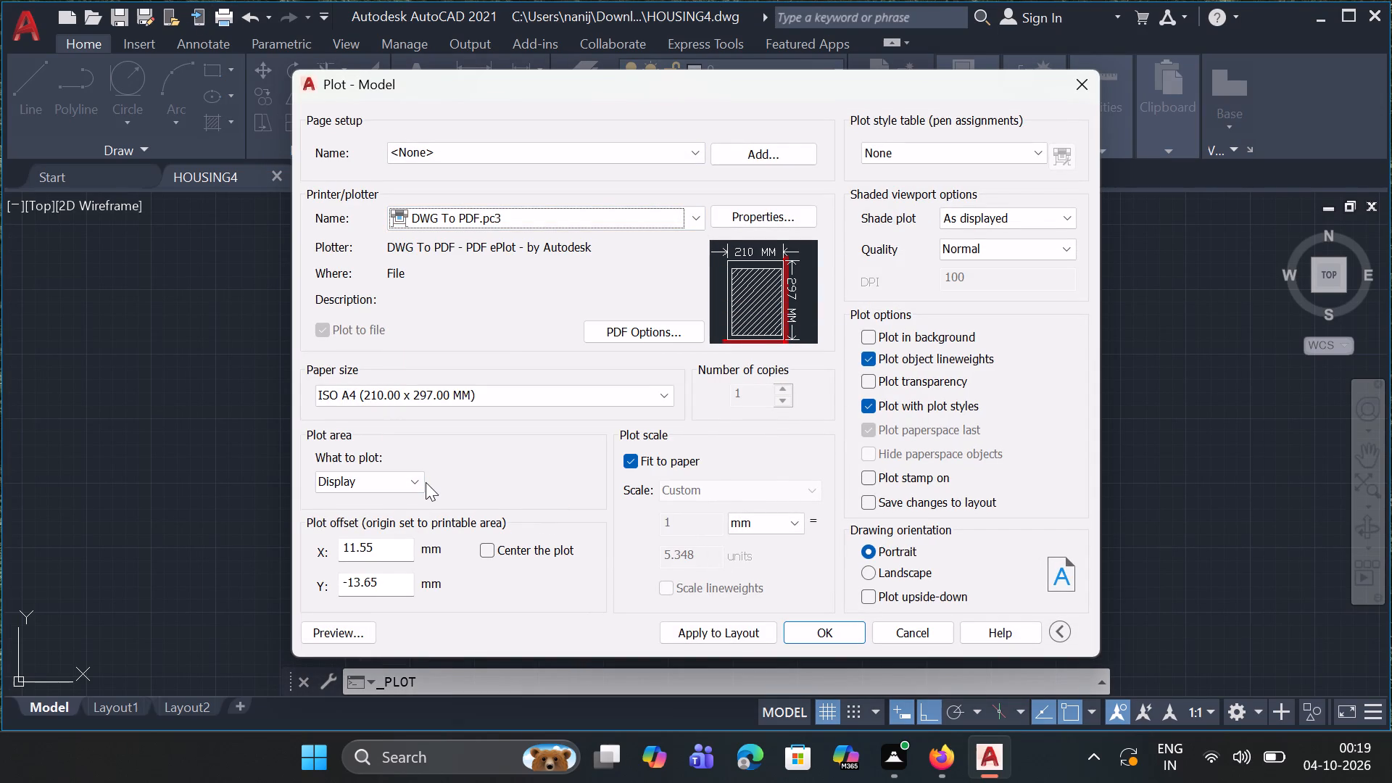
{"action": "left_click", "coordinate": [413, 483]}
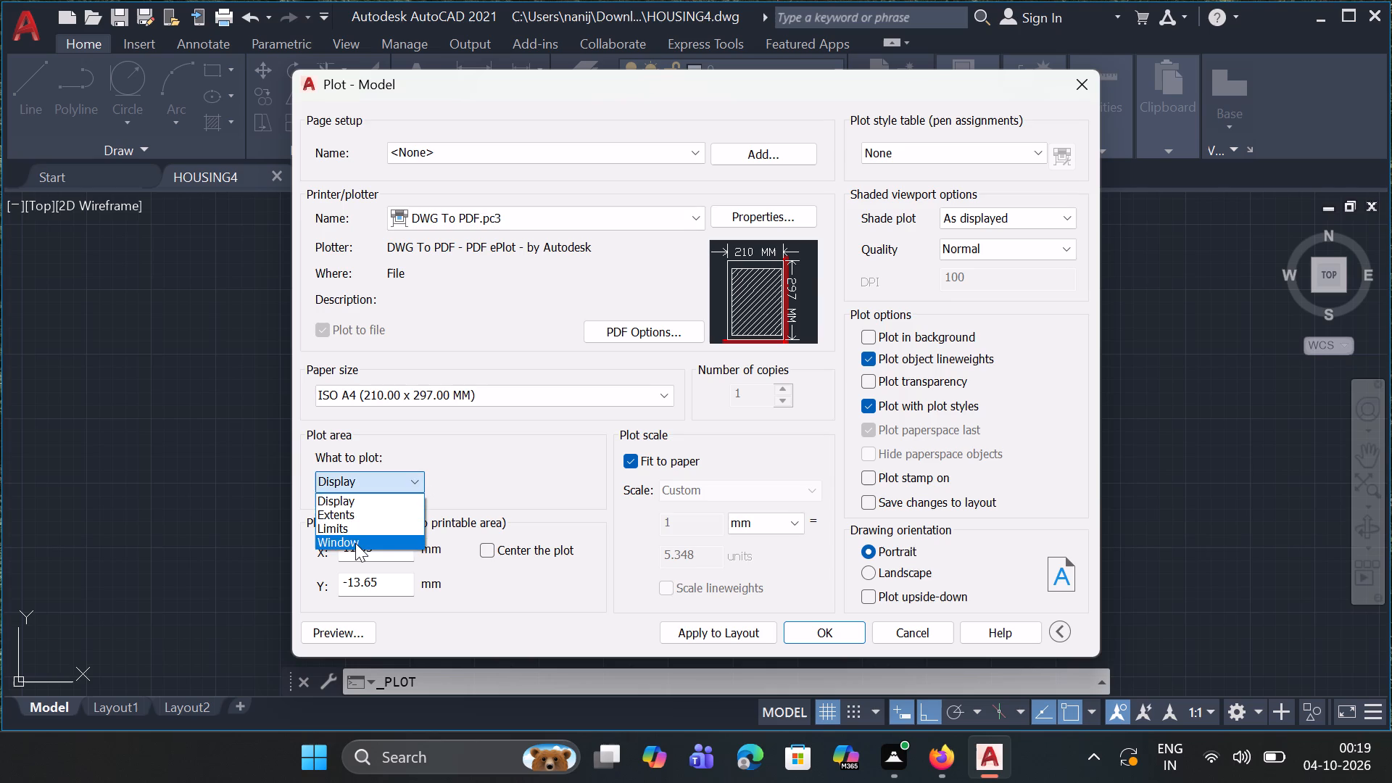
{"action": "left_click", "coordinate": [355, 543]}
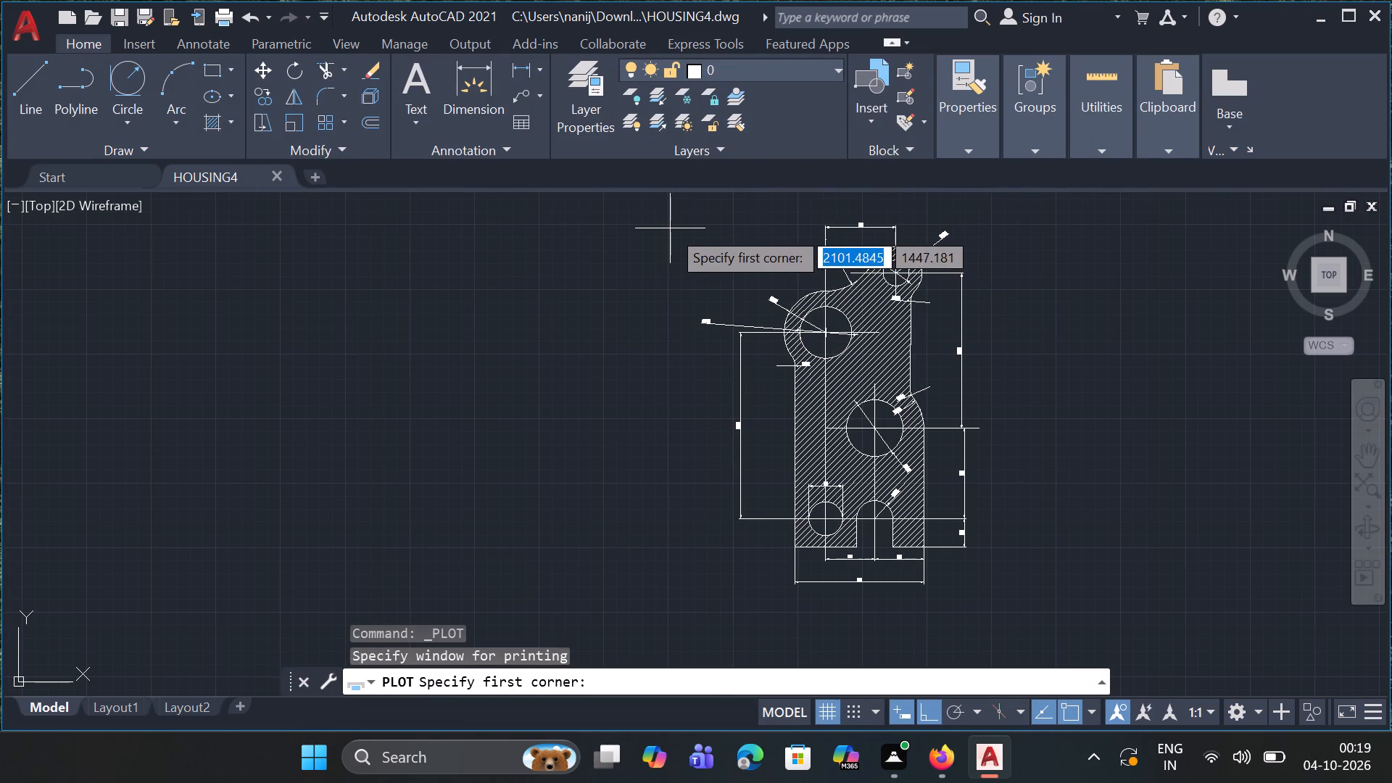
{"action": "left_click", "coordinate": [670, 228]}
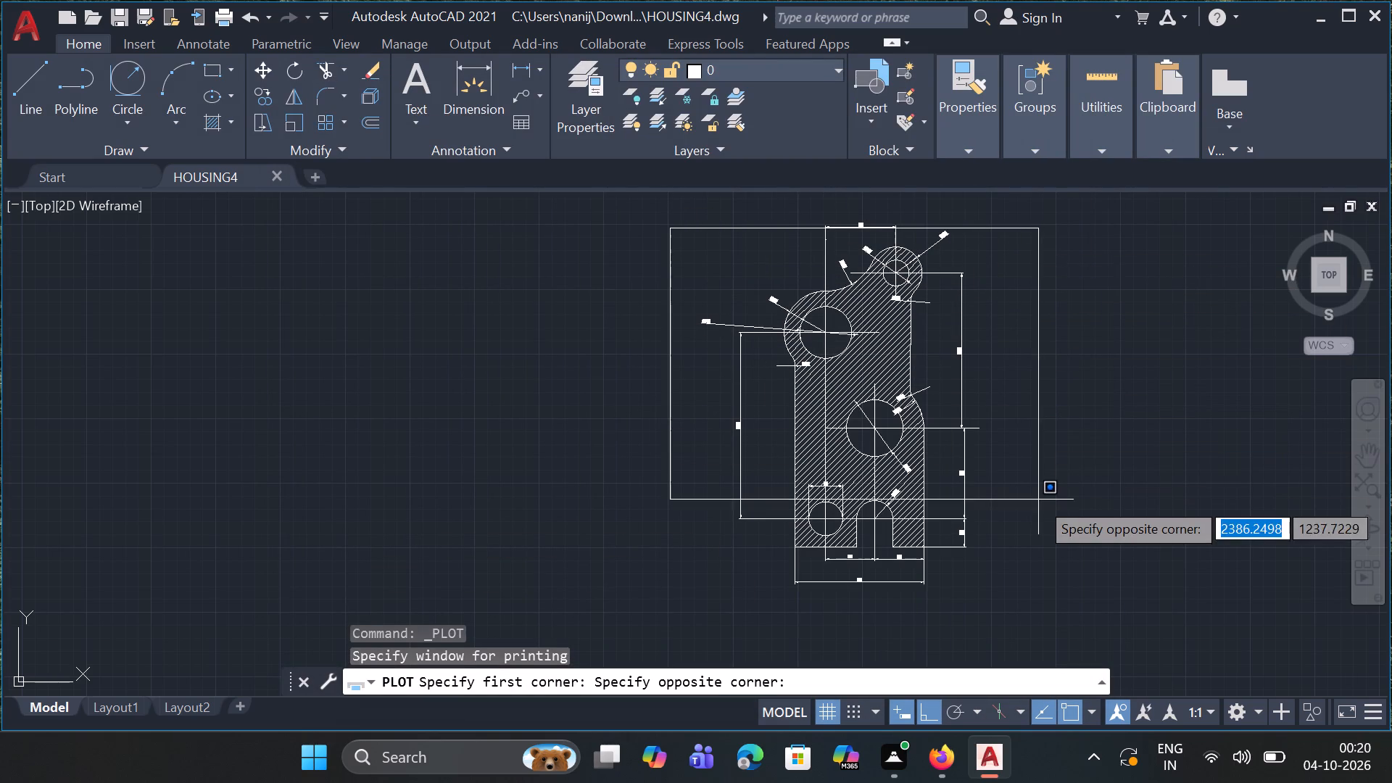
{"action": "left_click", "coordinate": [1032, 600]}
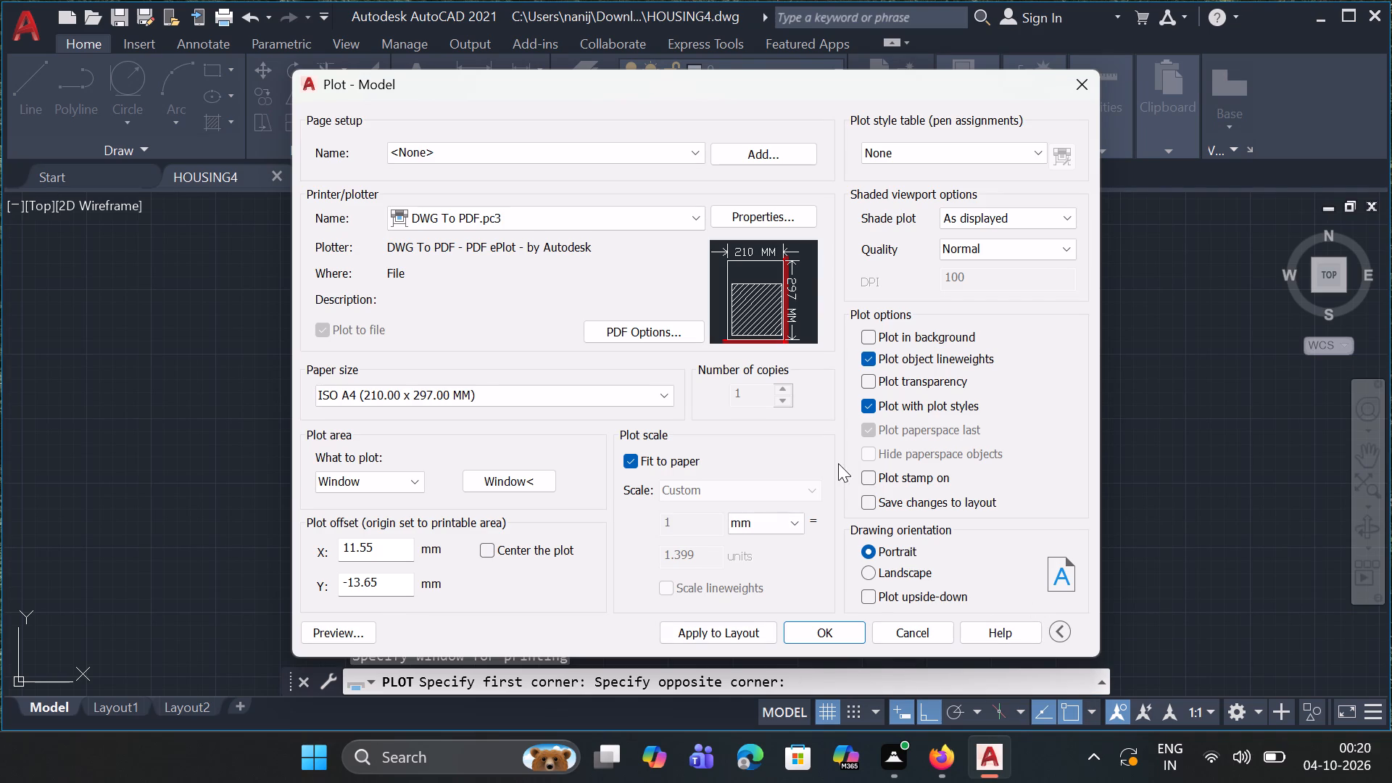
{"action": "left_click", "coordinate": [485, 553]}
{"action": "left_click", "coordinate": [871, 571]}
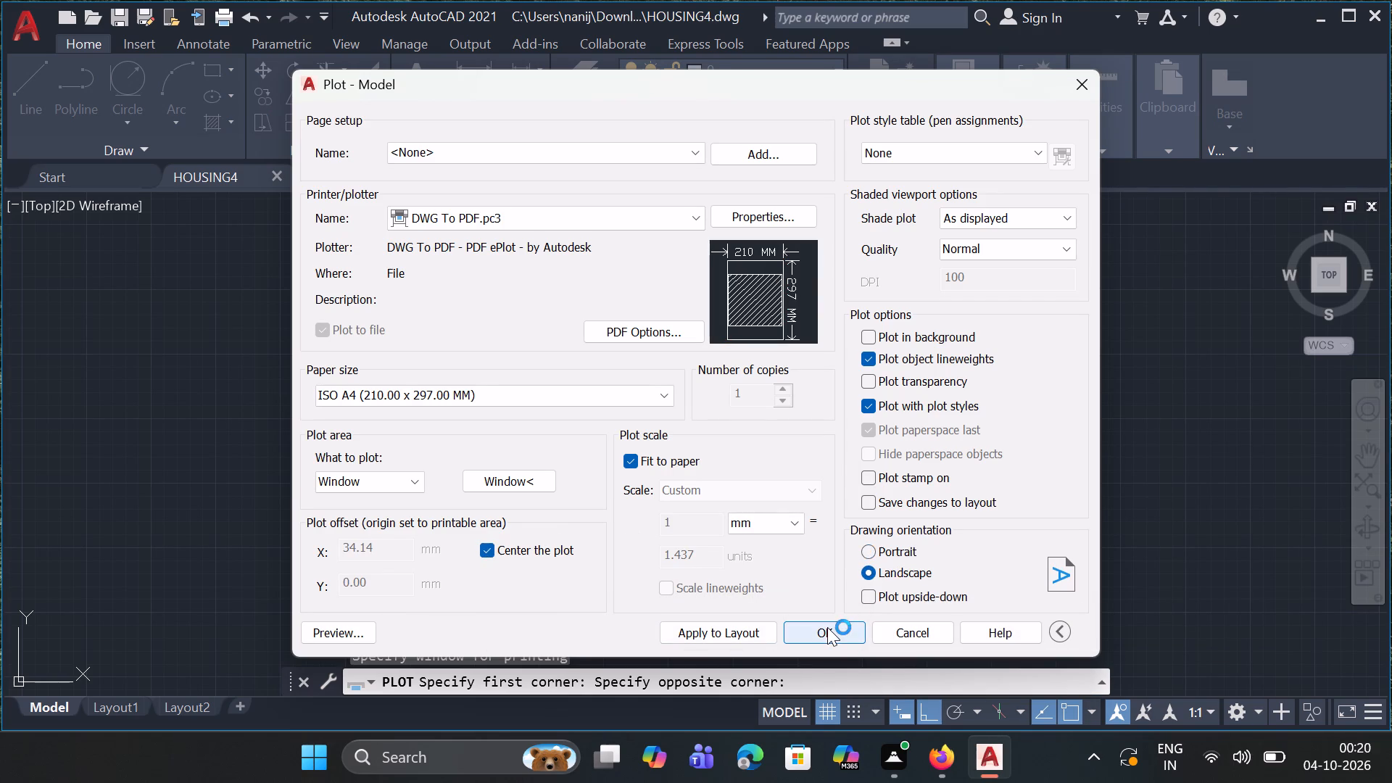
Plot the sheet to the Desktop as HOUSING4-Model.pdf.
{"action": "left_click", "coordinate": [827, 627]}
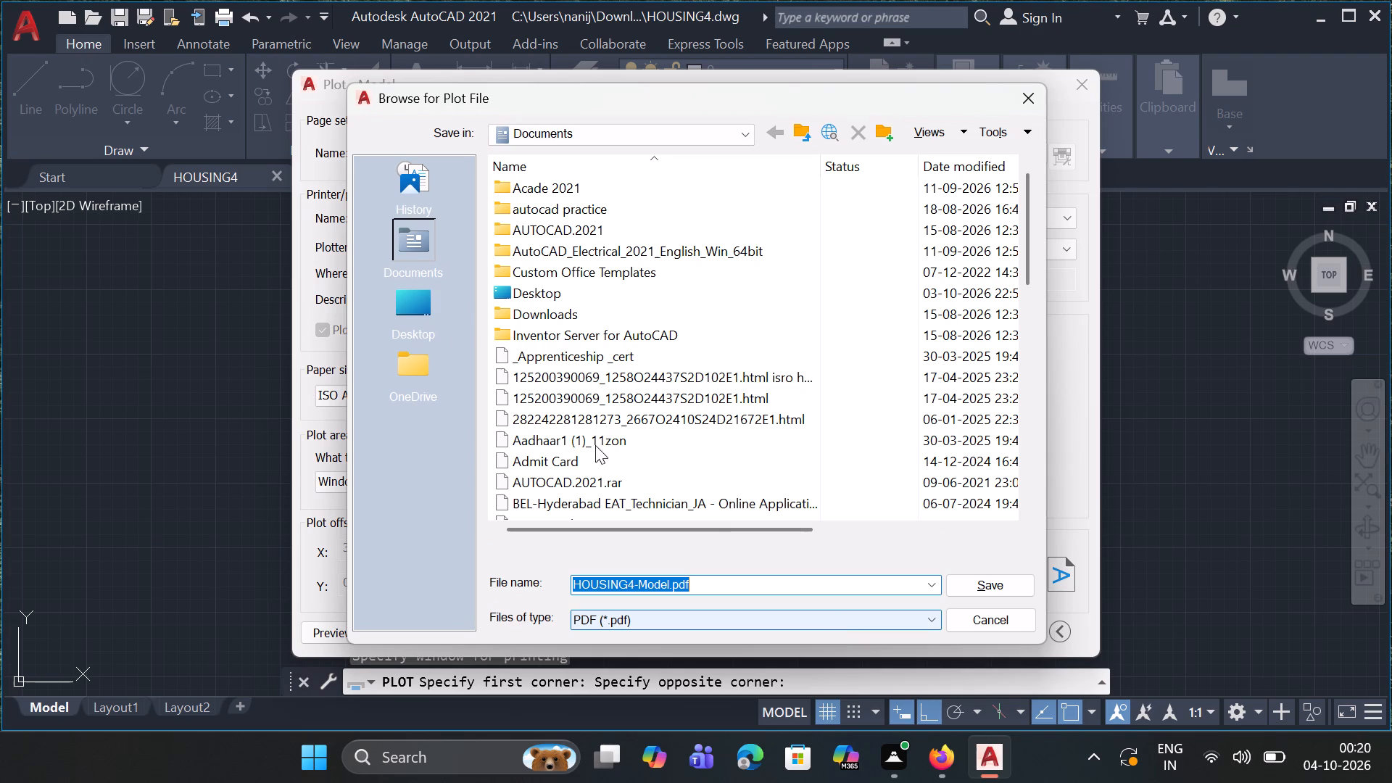
{"action": "left_click", "coordinate": [426, 302]}
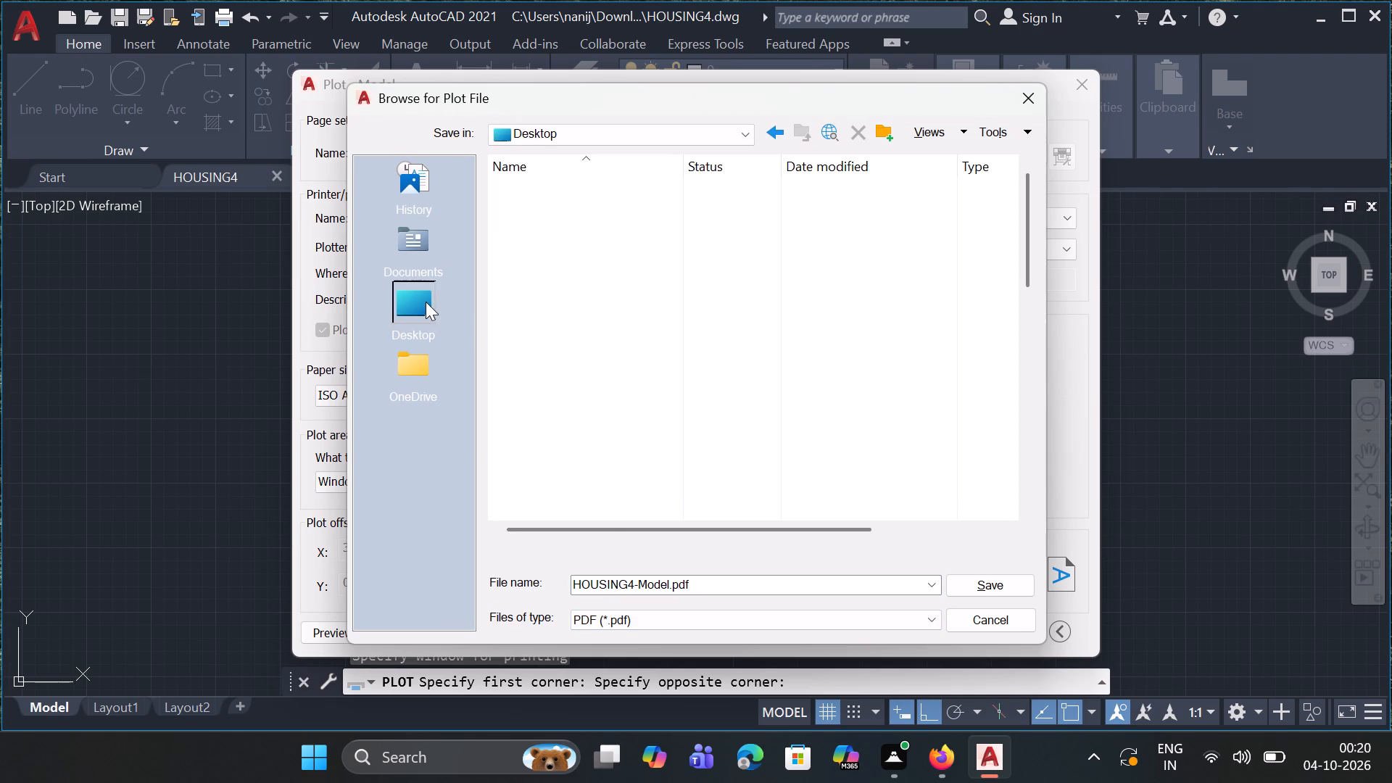
{"action": "left_click", "coordinate": [1001, 586]}
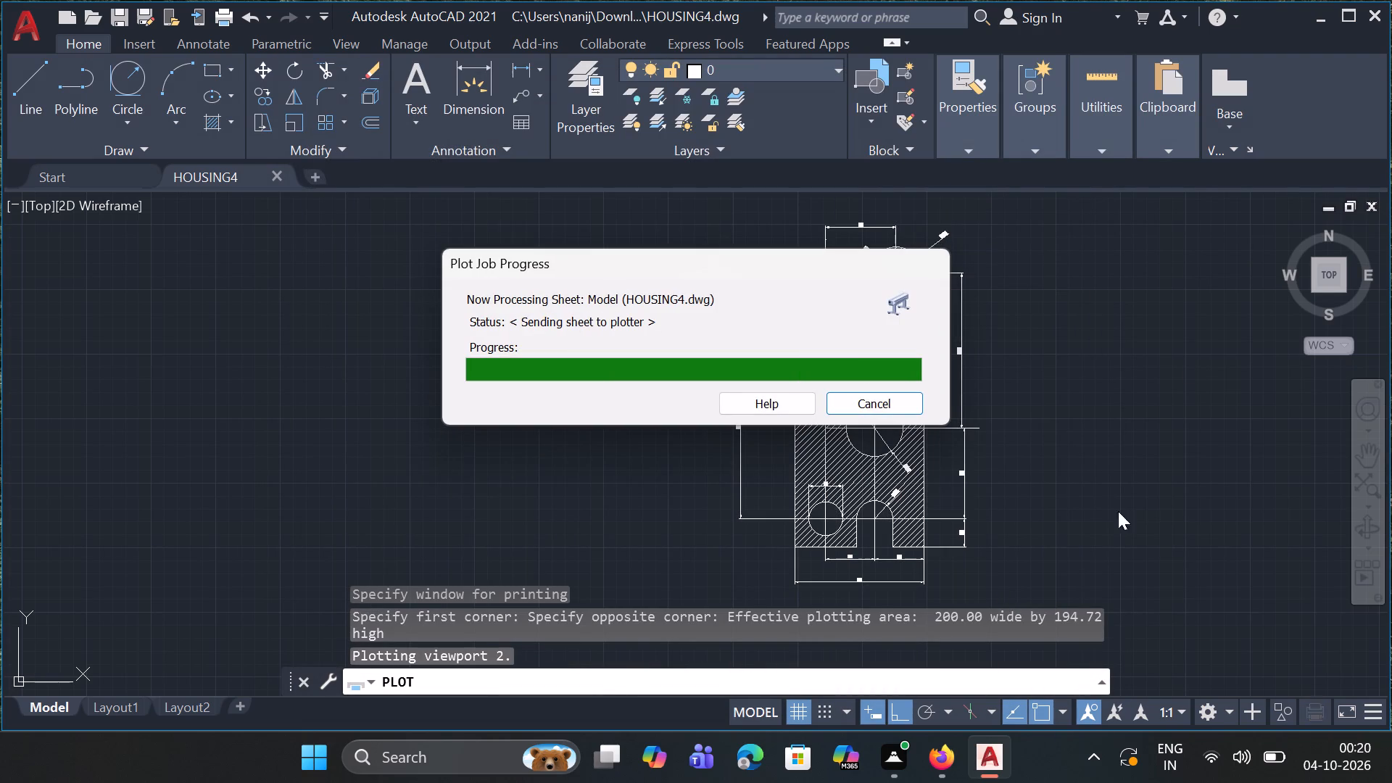
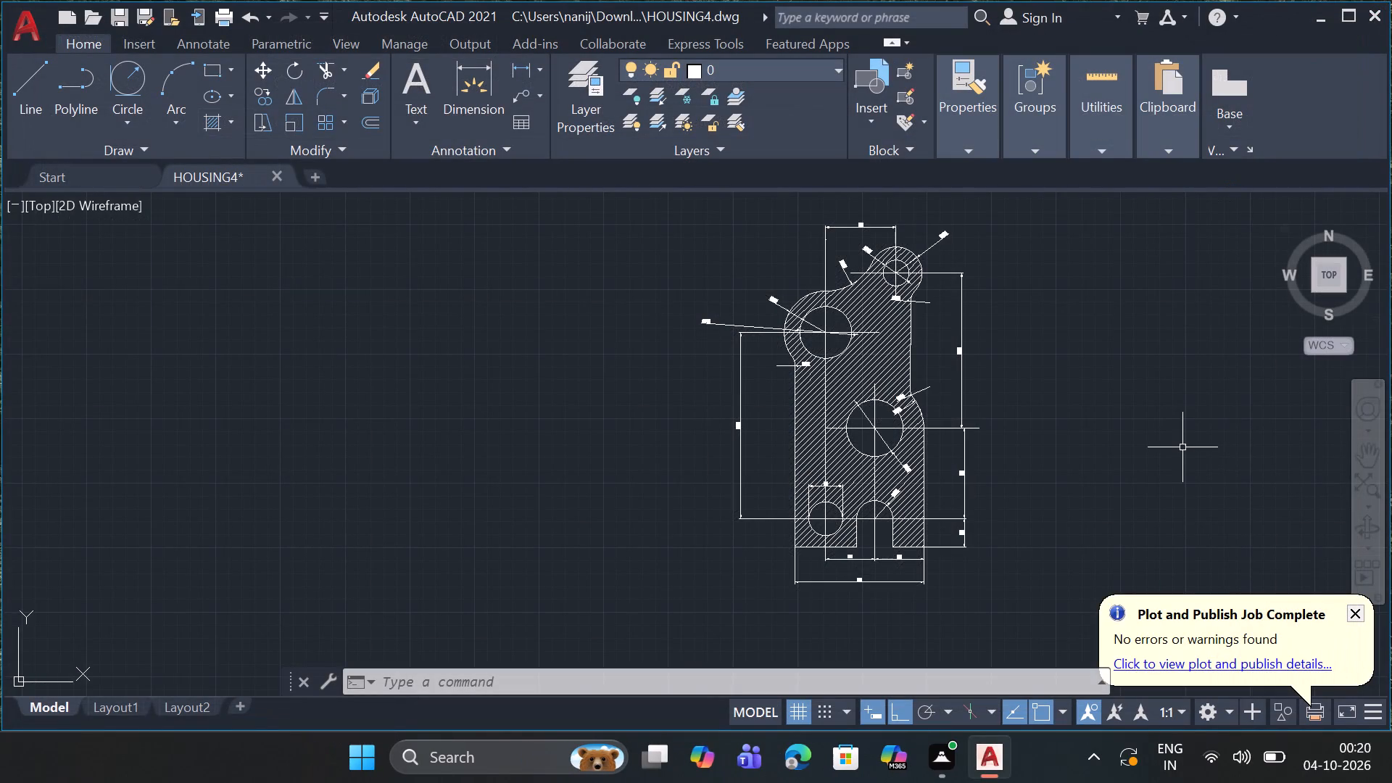
Dismiss the plot and publish job notification.
{"action": "left_click", "coordinate": [1359, 612]}
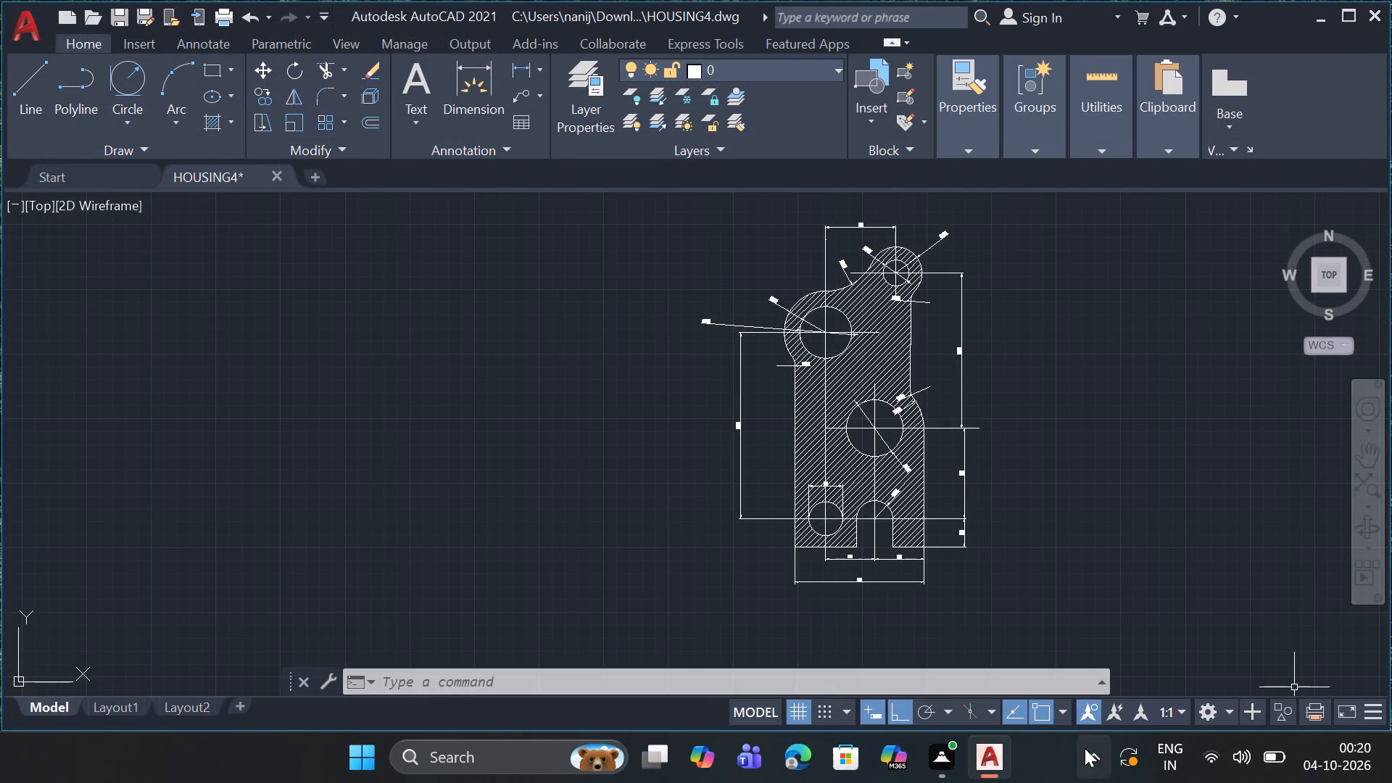